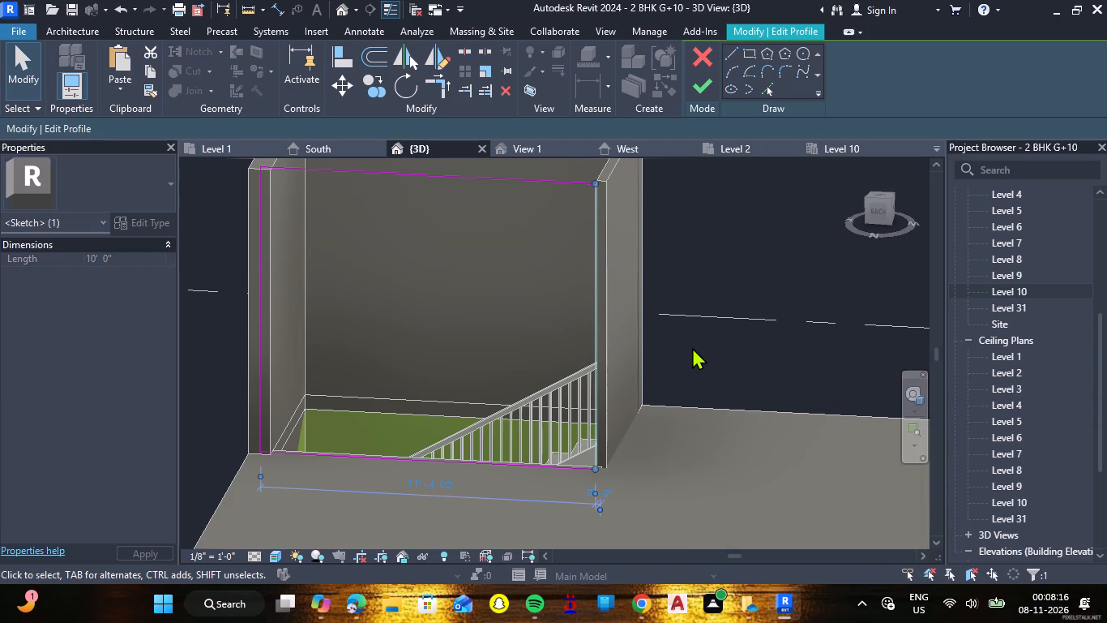
Move the vertical edge of the rooftop enclosure wall's profile out to the adjoining wall's outer face and finish the profile edit.
key(Right)
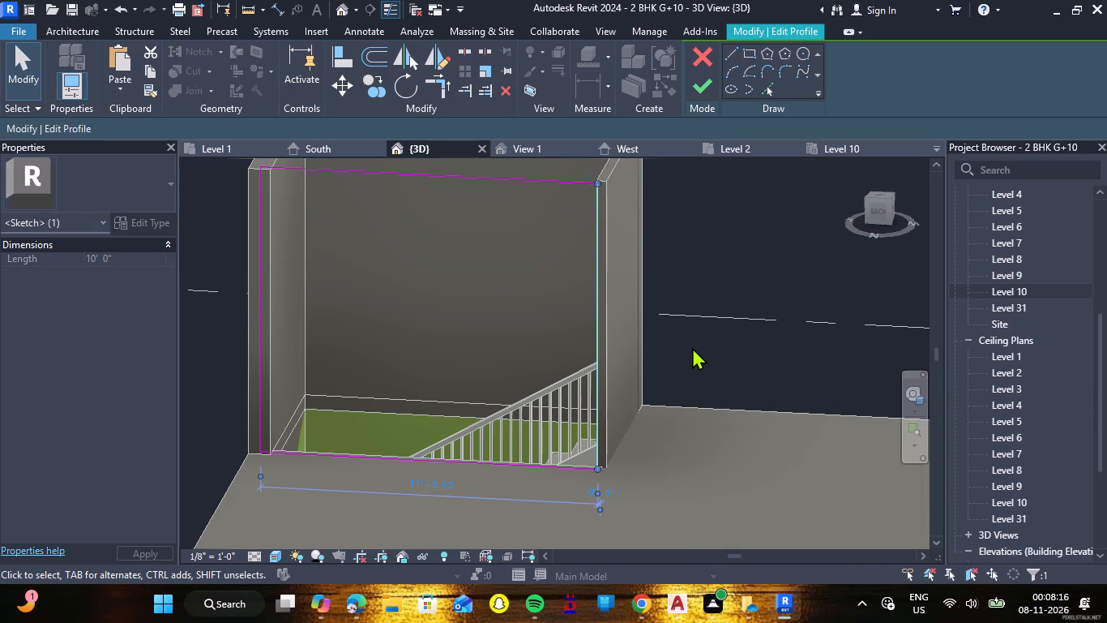
key(Right)
key(Right)
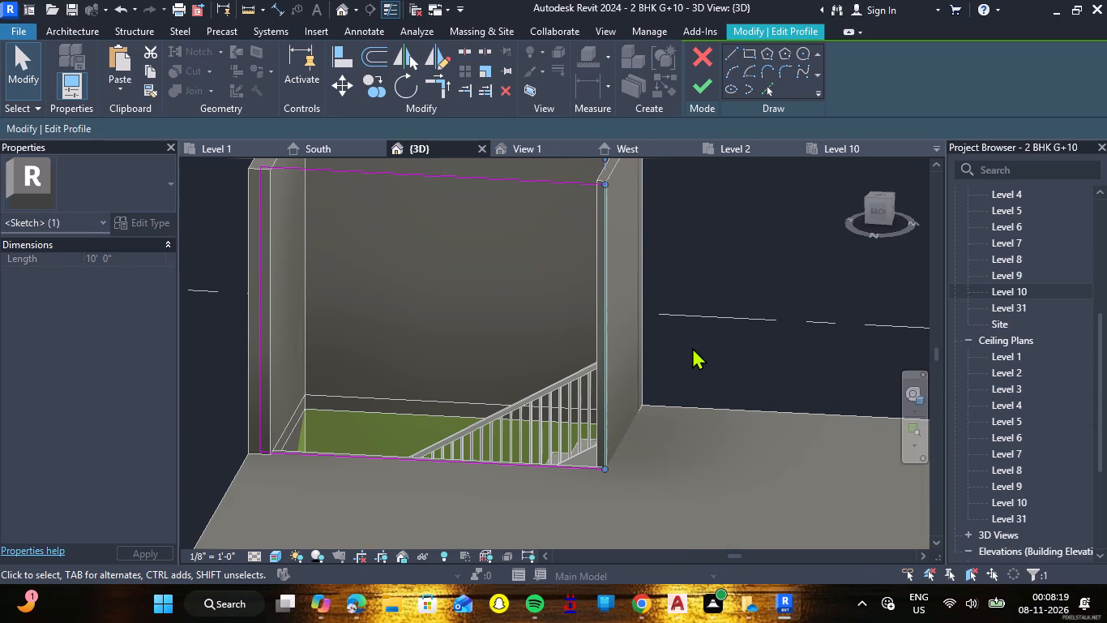
shift+right_drag(683, 349, 682, 349)
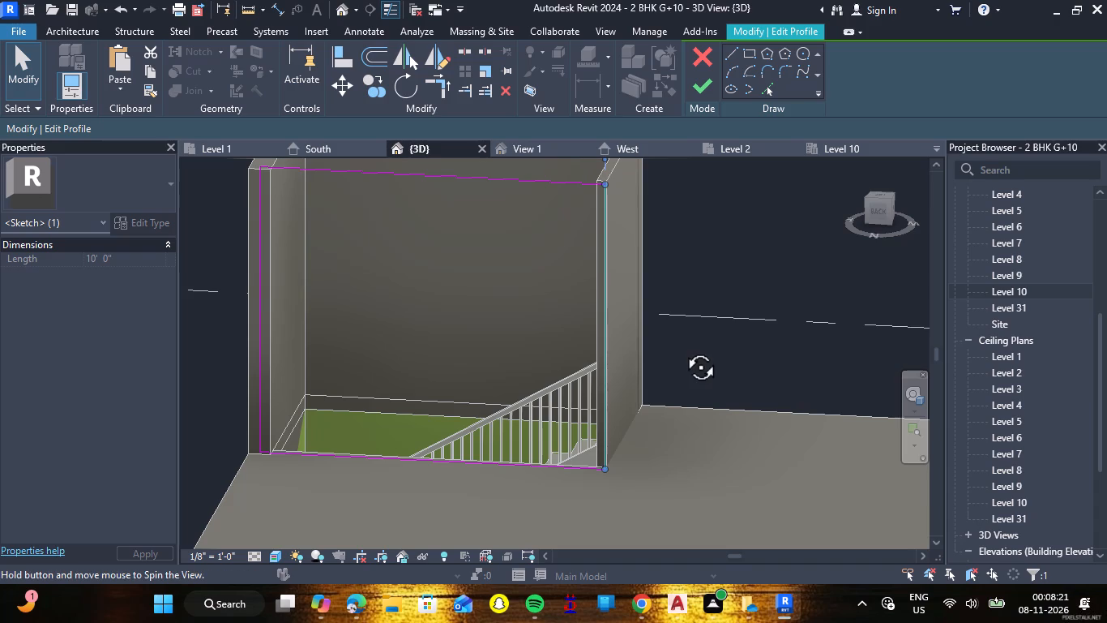
shift+right_drag(682, 349, 503, 375)
click(697, 84)
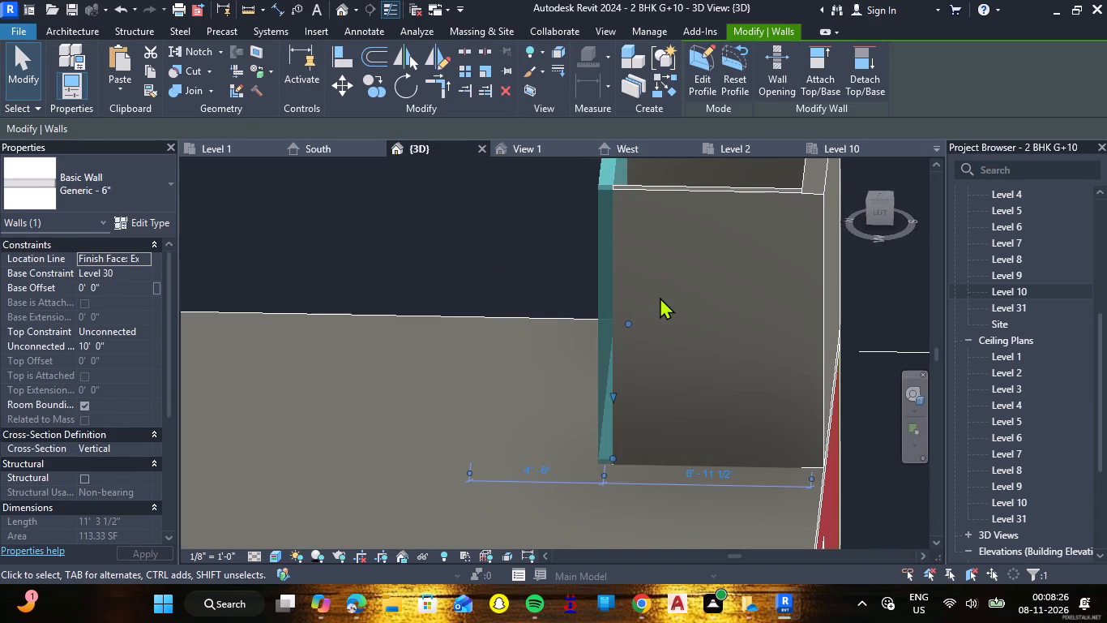
click(478, 360)
Delete the overlapping Generic - 9" wall around the top-floor window directly below the rooftop stair enclosure.
scroll(478, 359, down, 3)
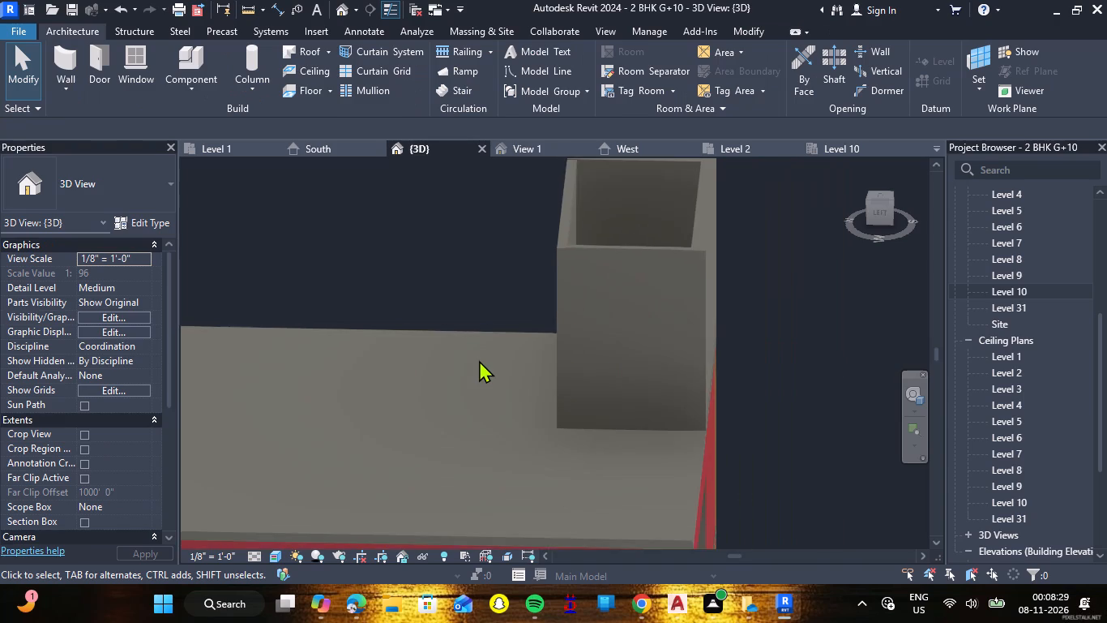
scroll(776, 419, down, 1)
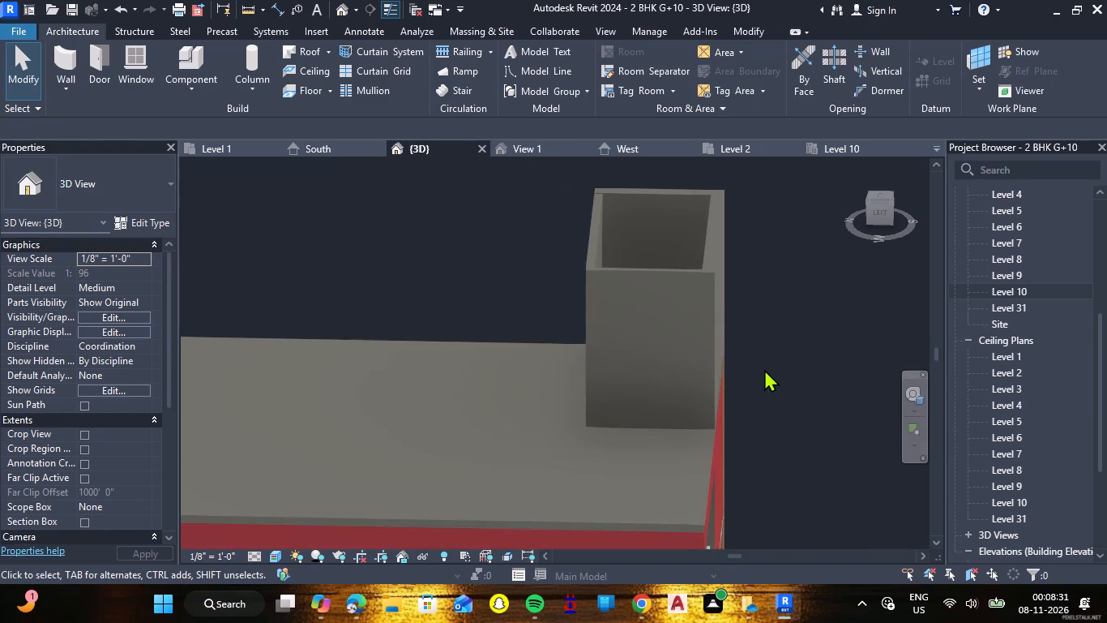
shift+right_drag(776, 314, 769, 497)
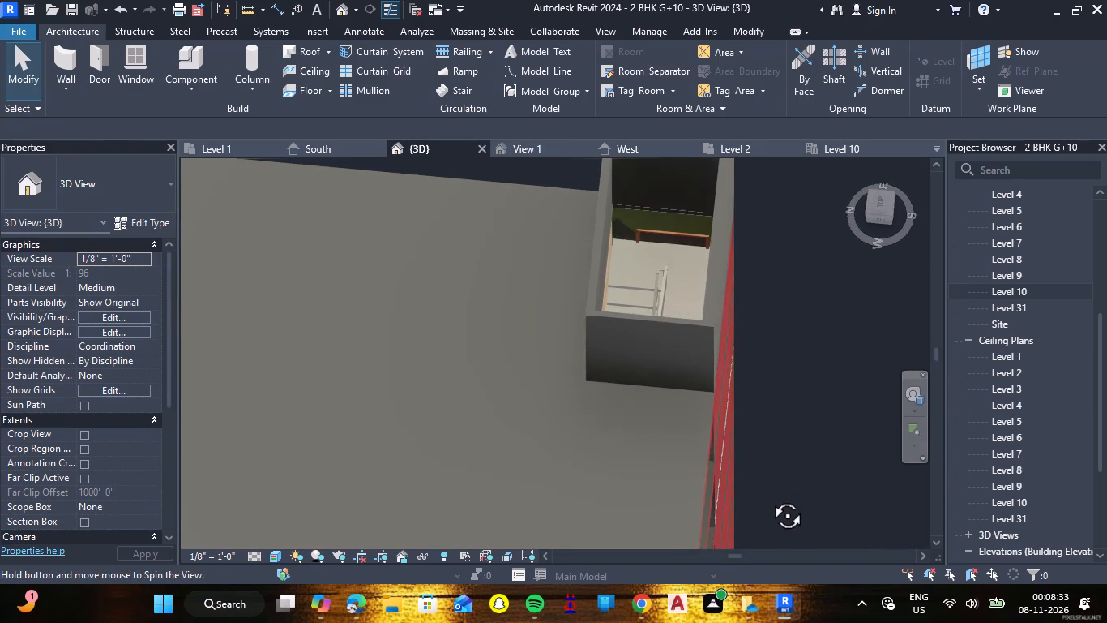
shift+right_drag(769, 497, 749, 438)
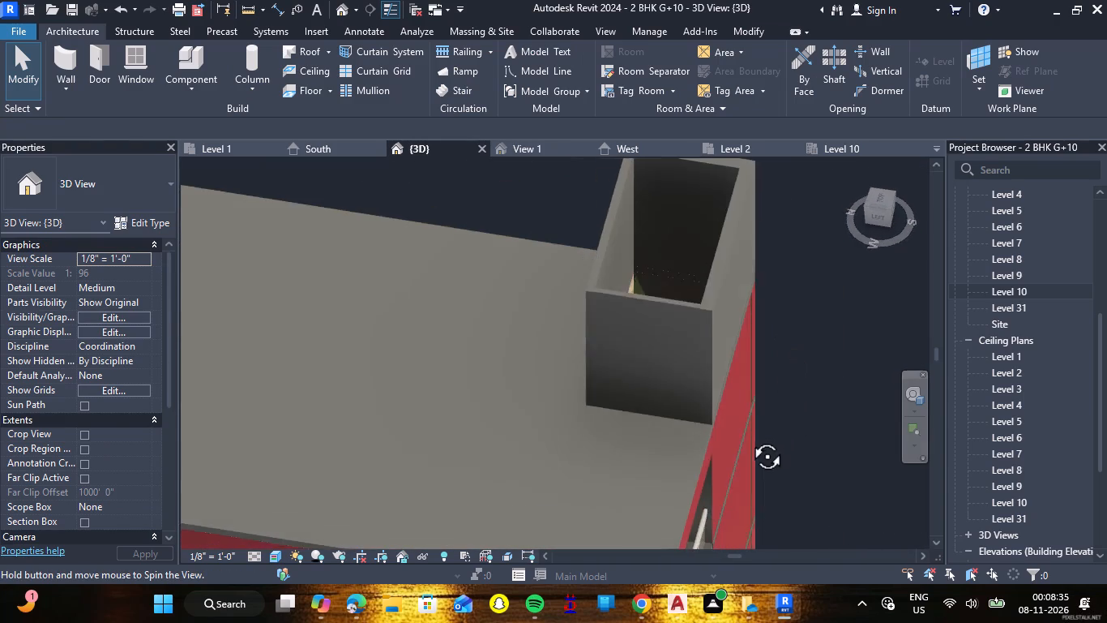
shift+right_drag(749, 438, 459, 272)
scroll(459, 272, down, 5)
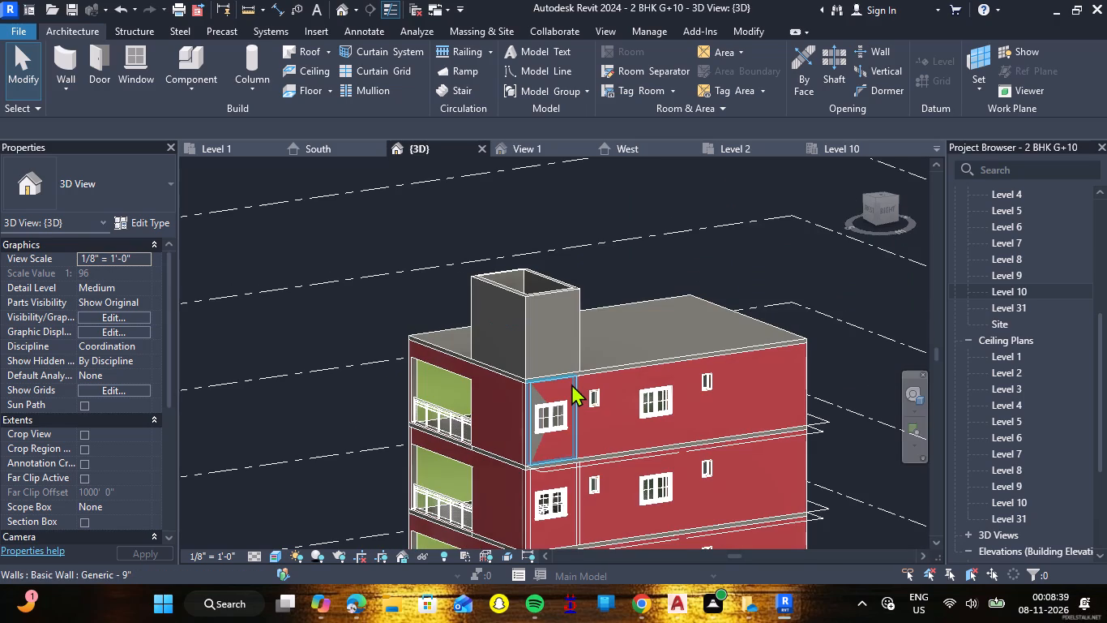
click(571, 384)
key(Delete)
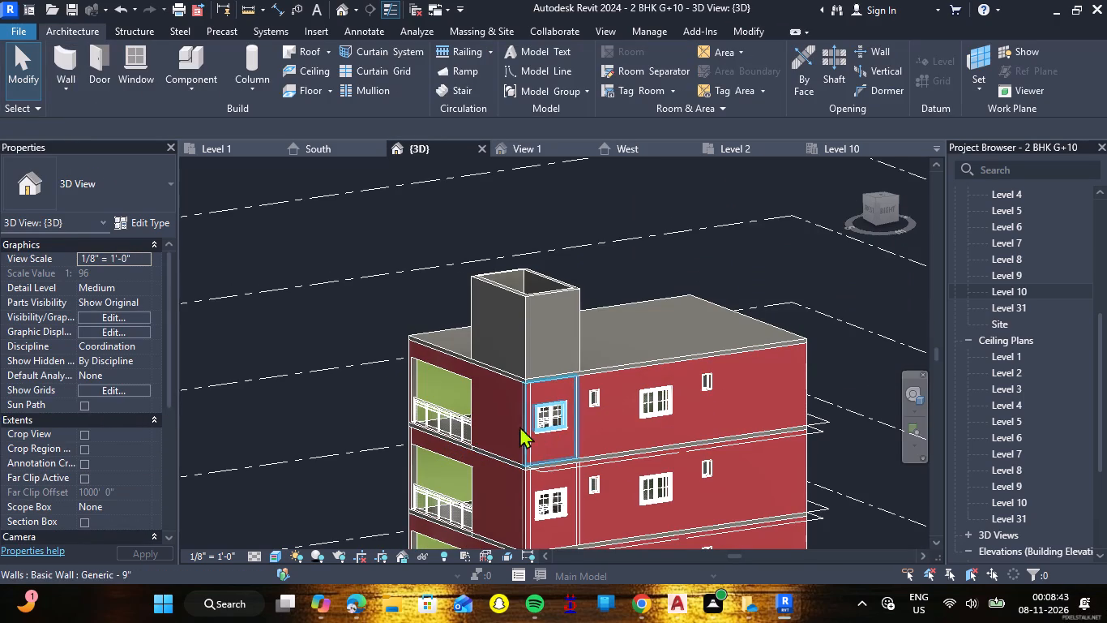
Raise the bottom of the stair enclosure's Generic - 4" wall to roof level, a base offset of 10' 0" from Level 10.
shift+right_drag(447, 397, 519, 404)
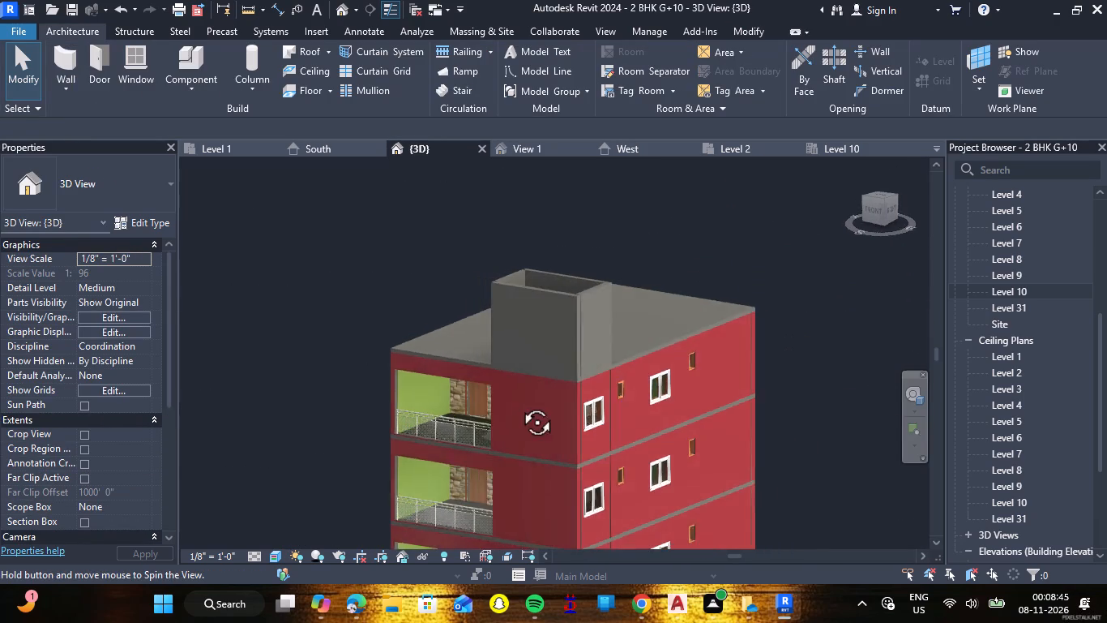
shift+right_drag(519, 404, 628, 413)
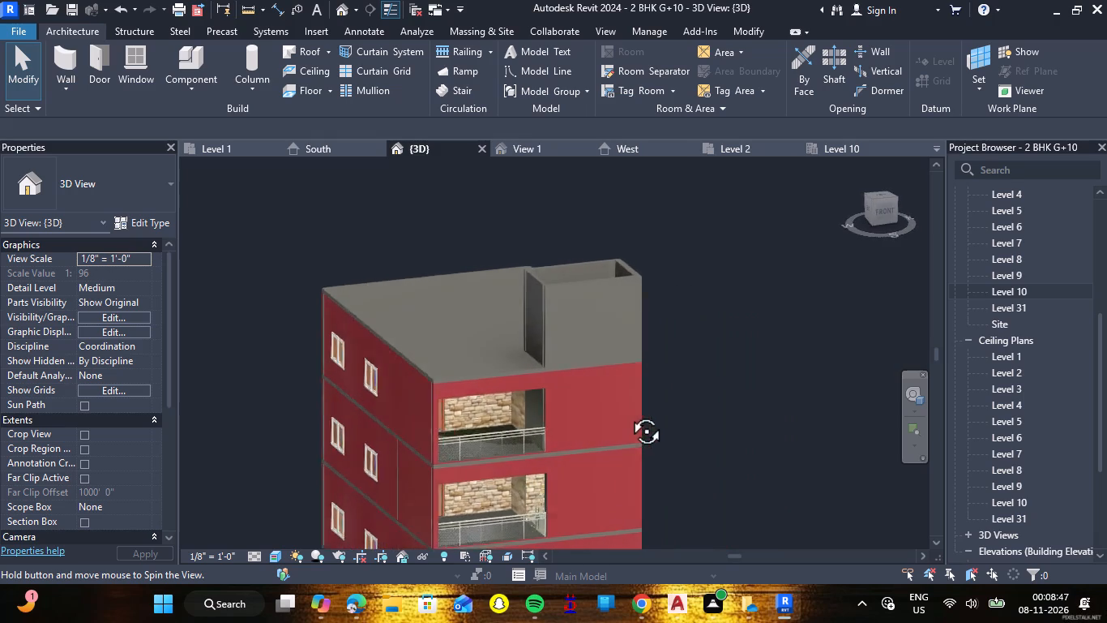
shift+right_drag(628, 413, 649, 421)
scroll(536, 415, up, 2)
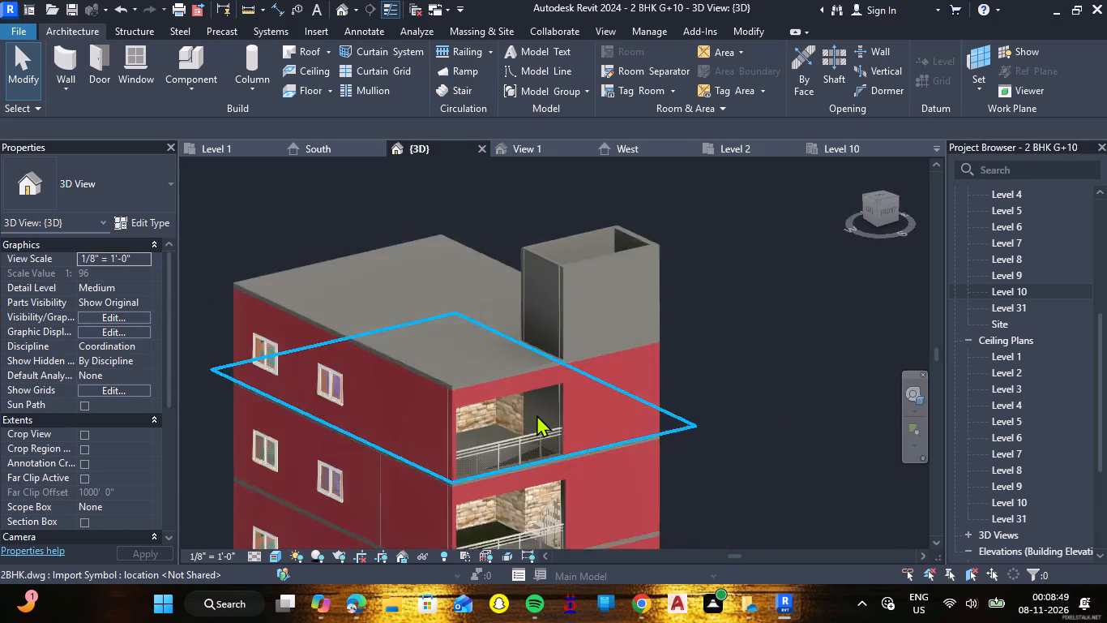
scroll(536, 415, up, 5)
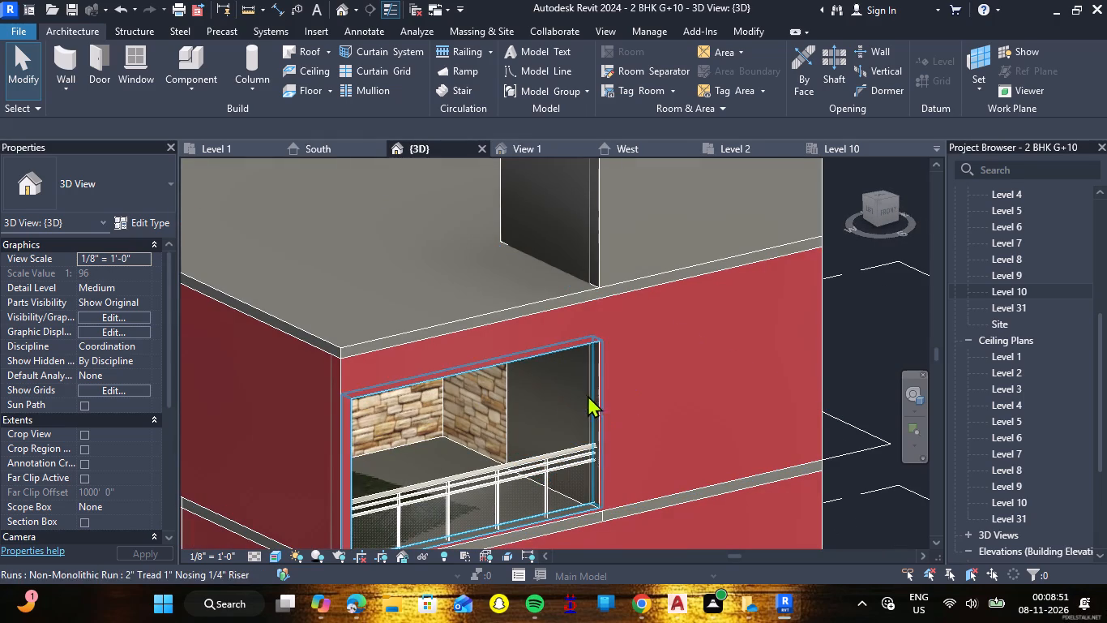
click(510, 389)
scroll(553, 405, down, 6)
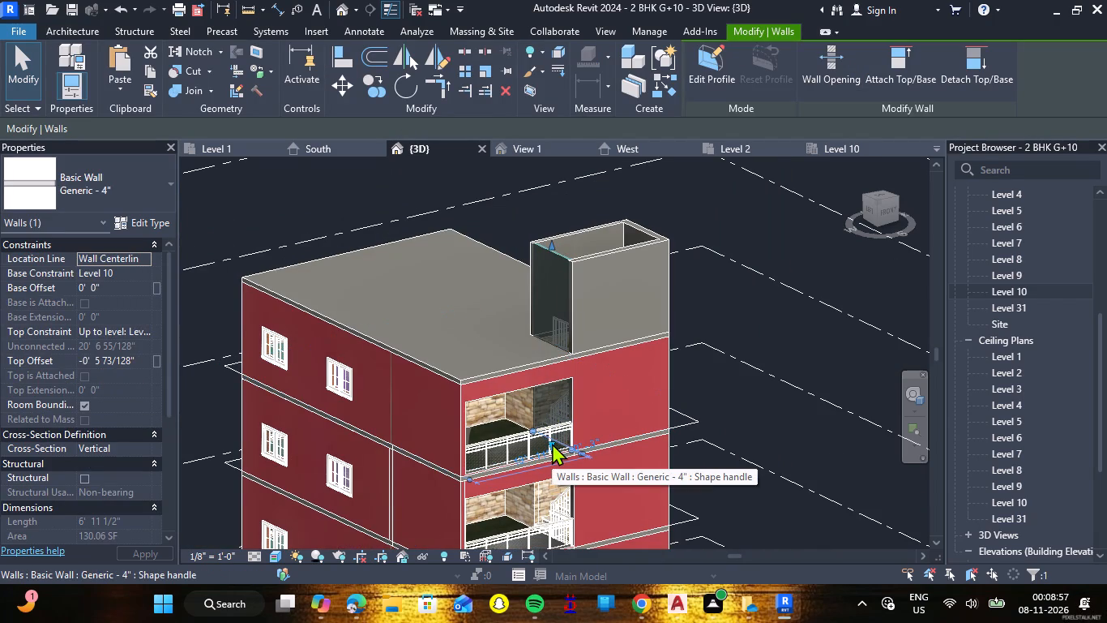
drag(552, 443, 559, 354)
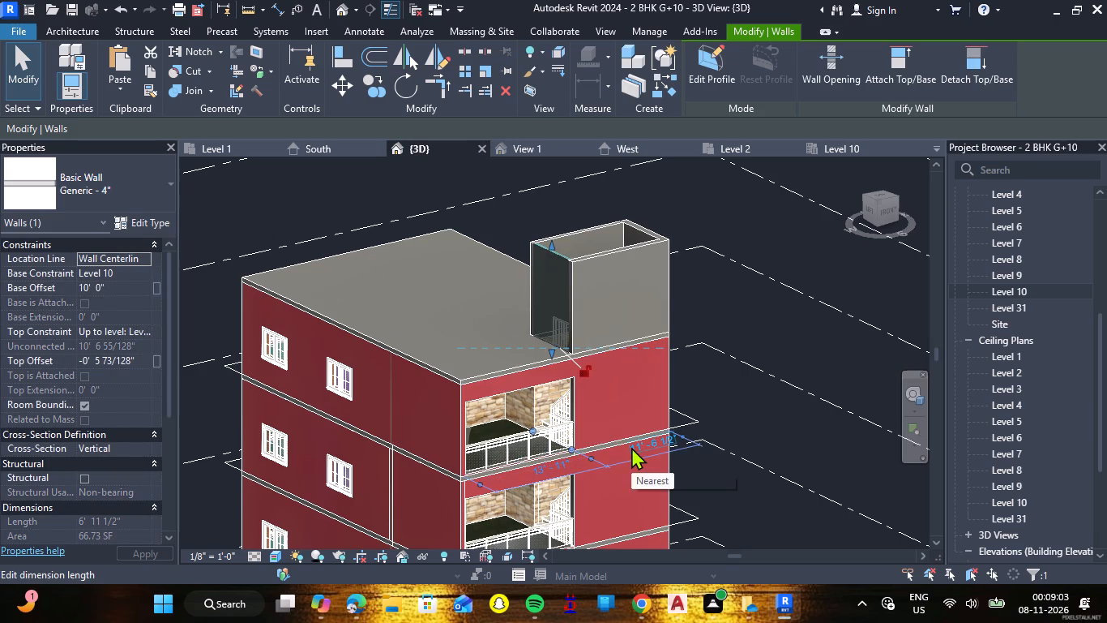
key(Escape)
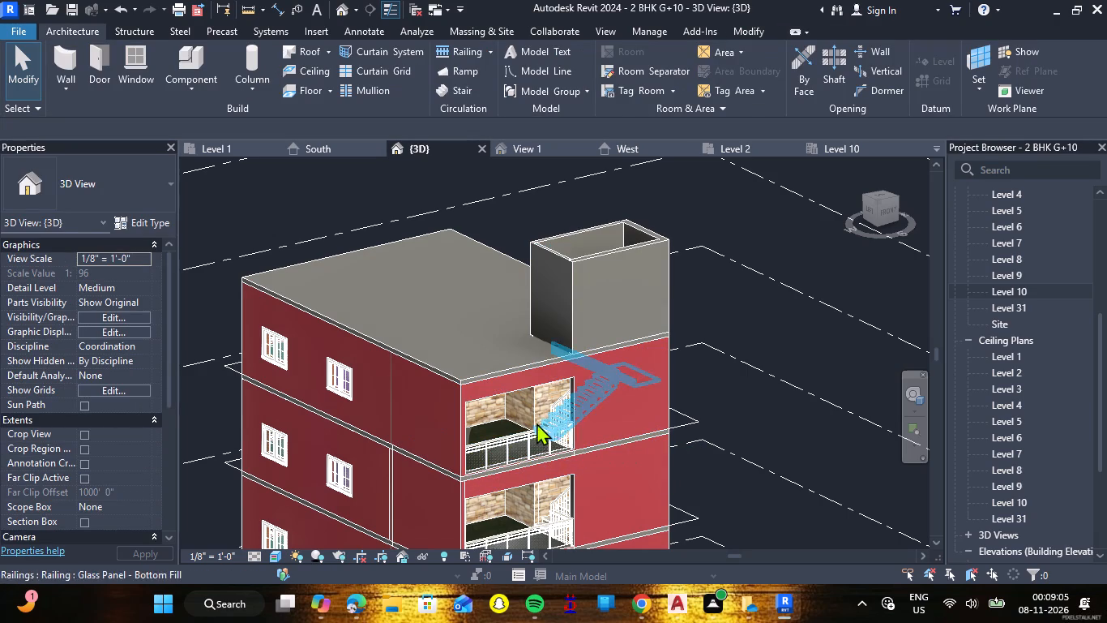
Examine the top-floor staircase through the balcony opening, and the open stair enclosure from directly above.
shift+right_drag(507, 434, 553, 419)
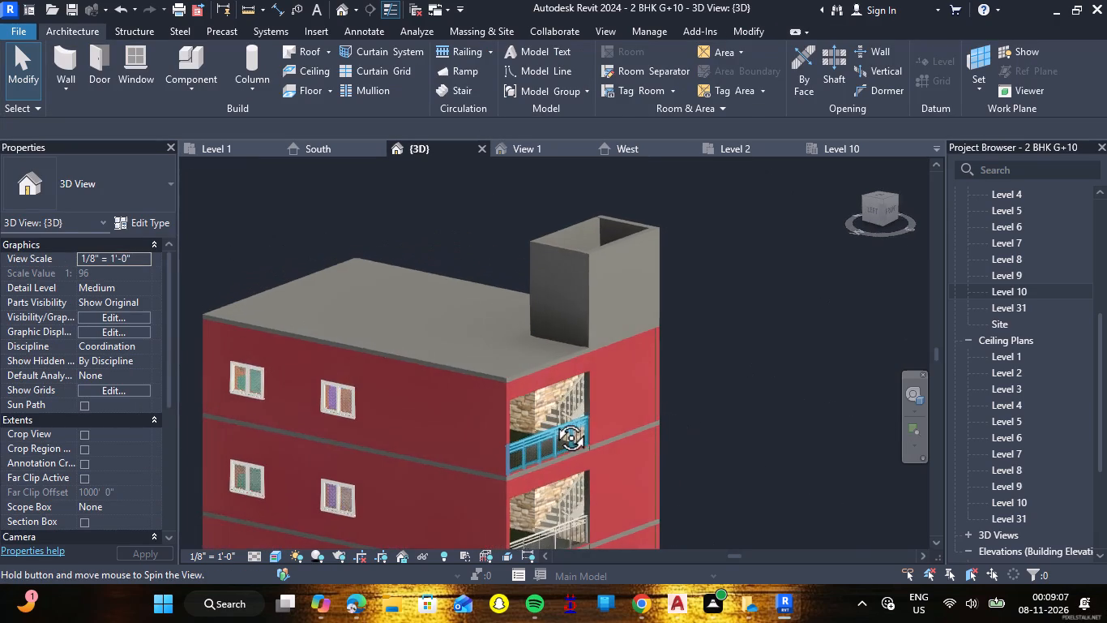
shift+right_drag(553, 419, 565, 415)
scroll(573, 403, up, 7)
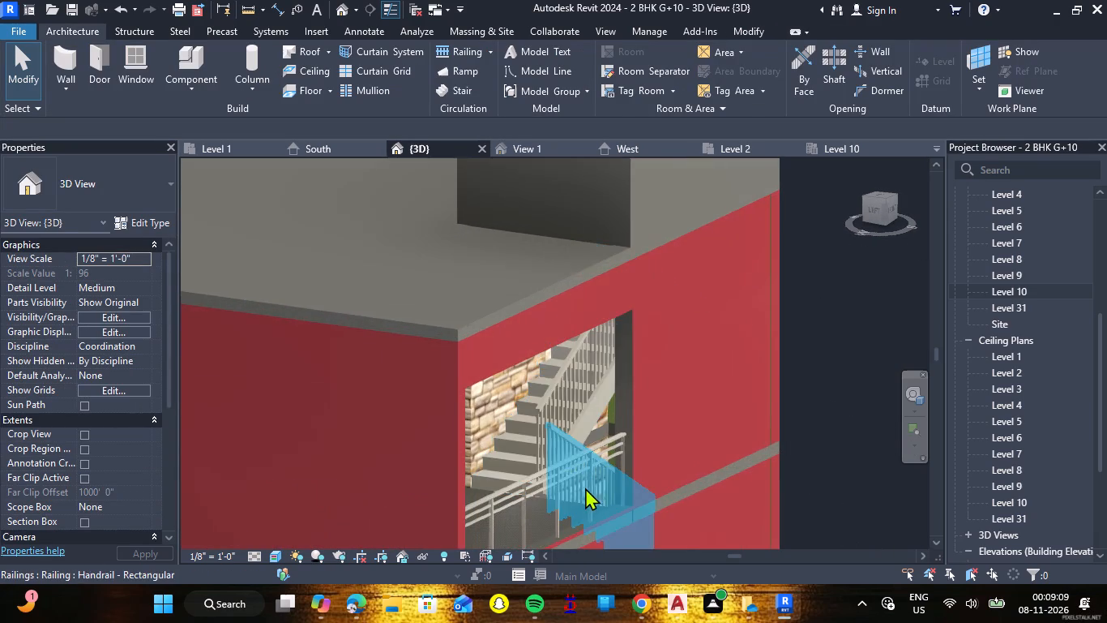
scroll(588, 474, up, 8)
scroll(610, 453, down, 13)
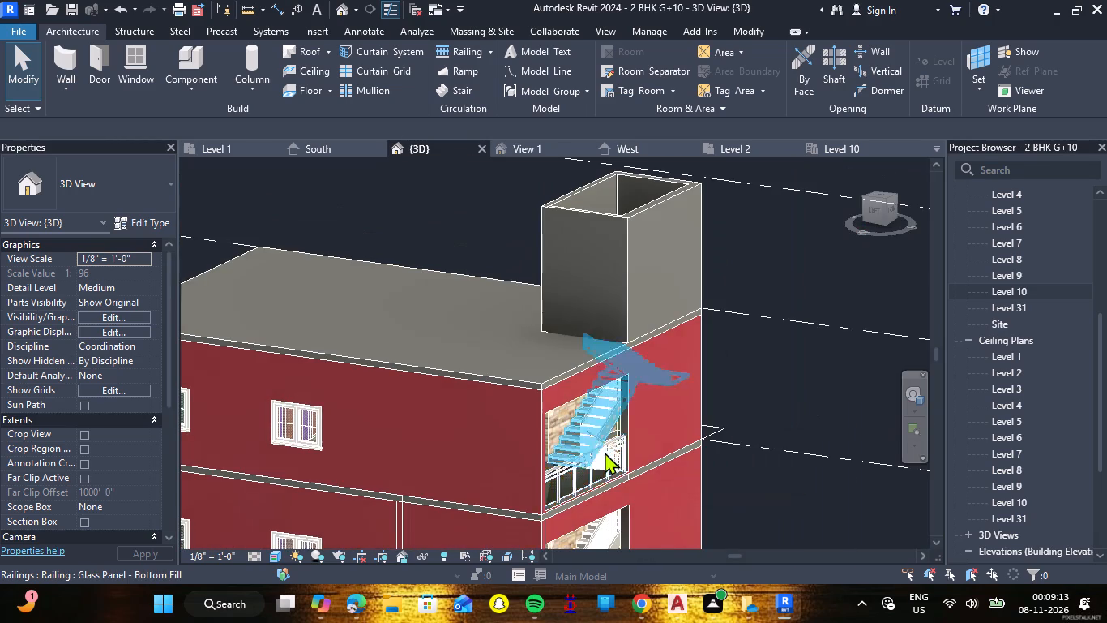
scroll(684, 324, down, 5)
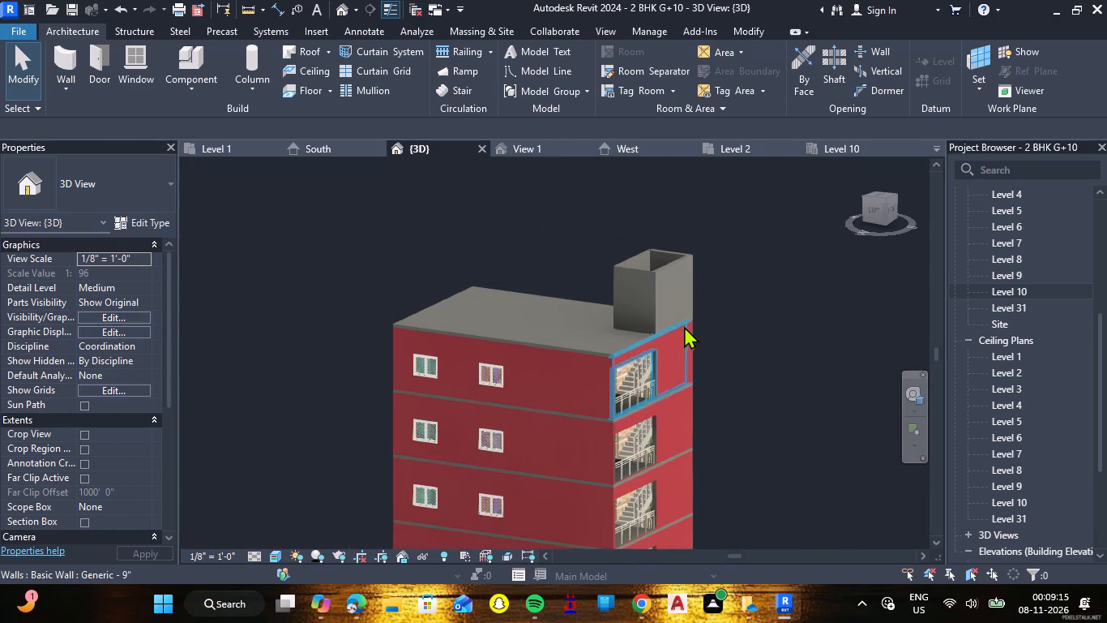
click(883, 195)
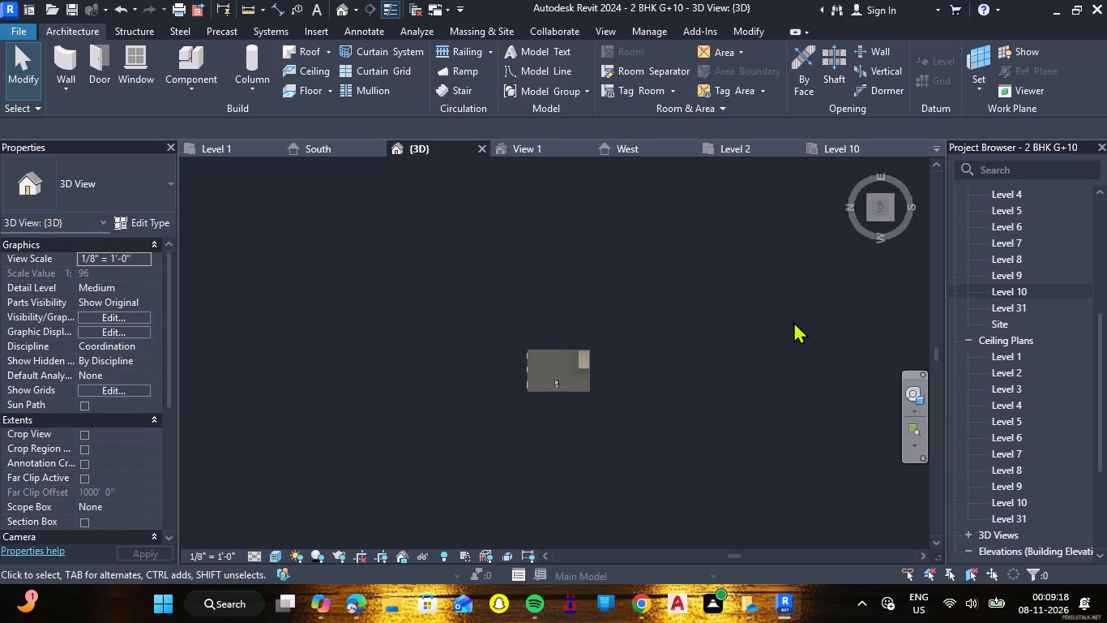
scroll(579, 347, up, 9)
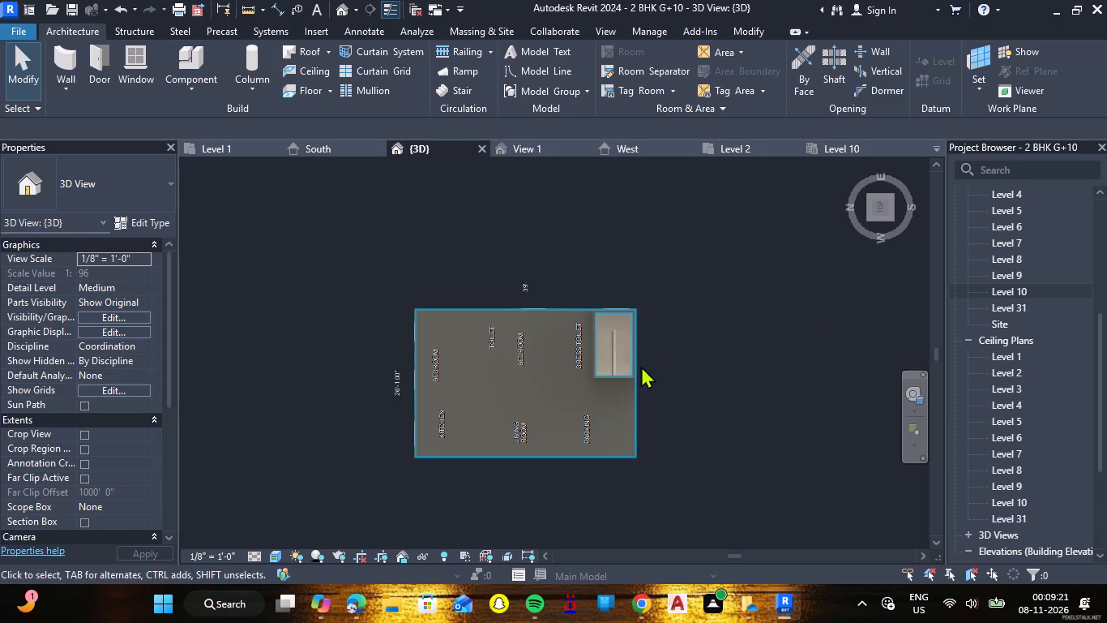
scroll(630, 347, up, 9)
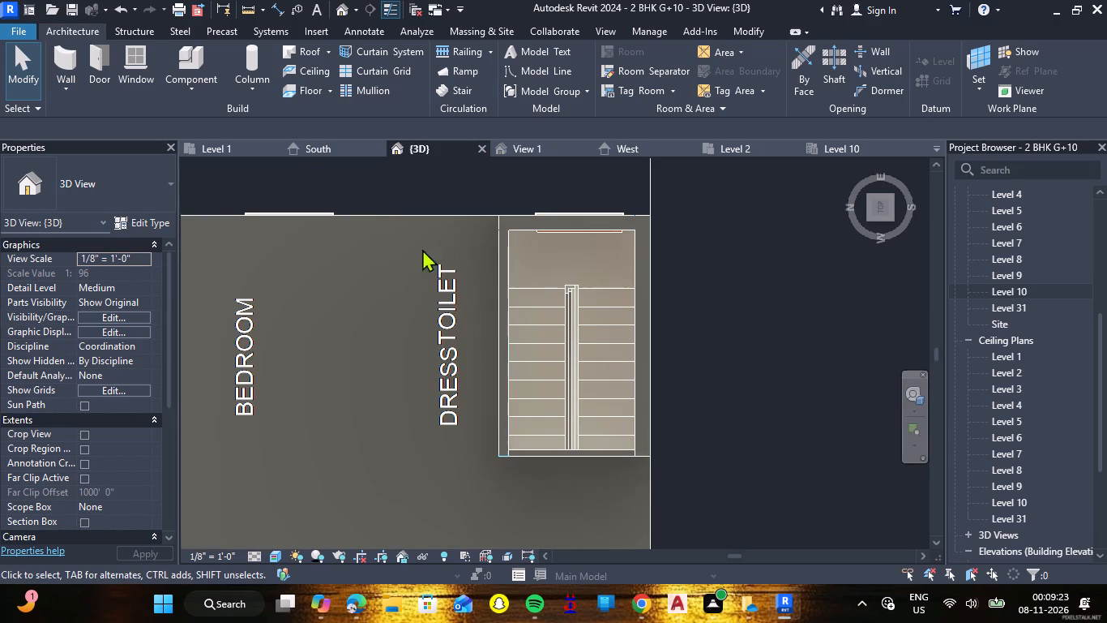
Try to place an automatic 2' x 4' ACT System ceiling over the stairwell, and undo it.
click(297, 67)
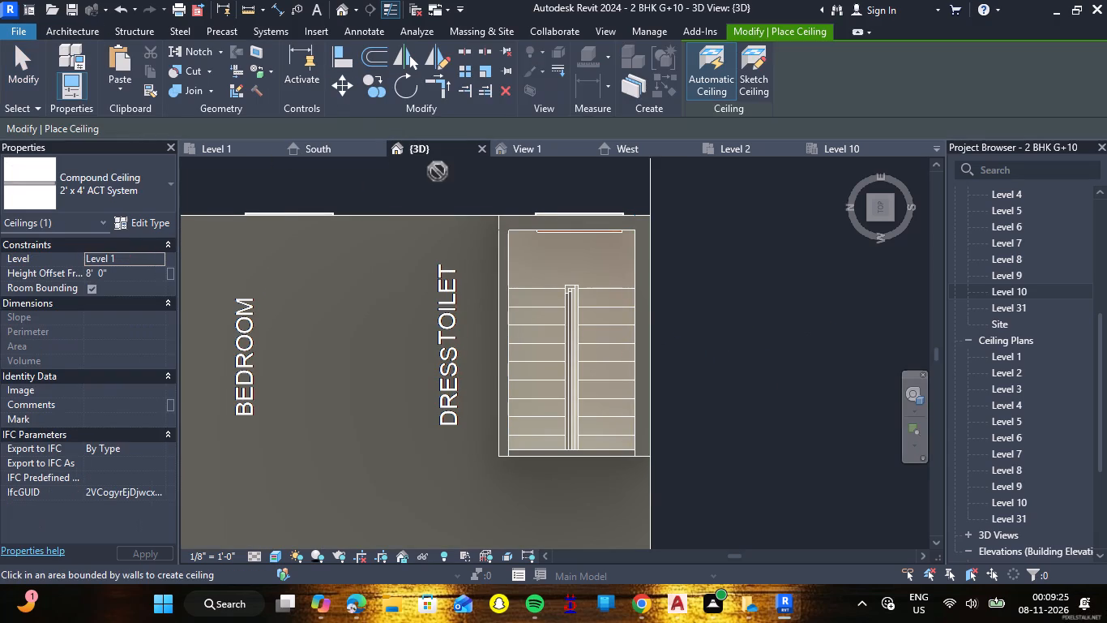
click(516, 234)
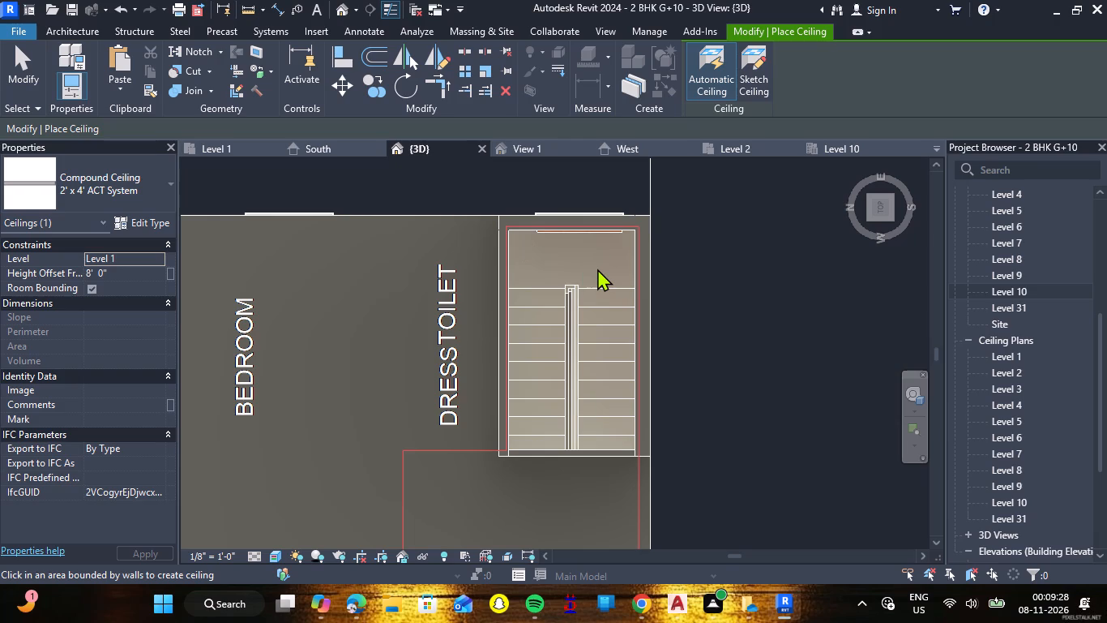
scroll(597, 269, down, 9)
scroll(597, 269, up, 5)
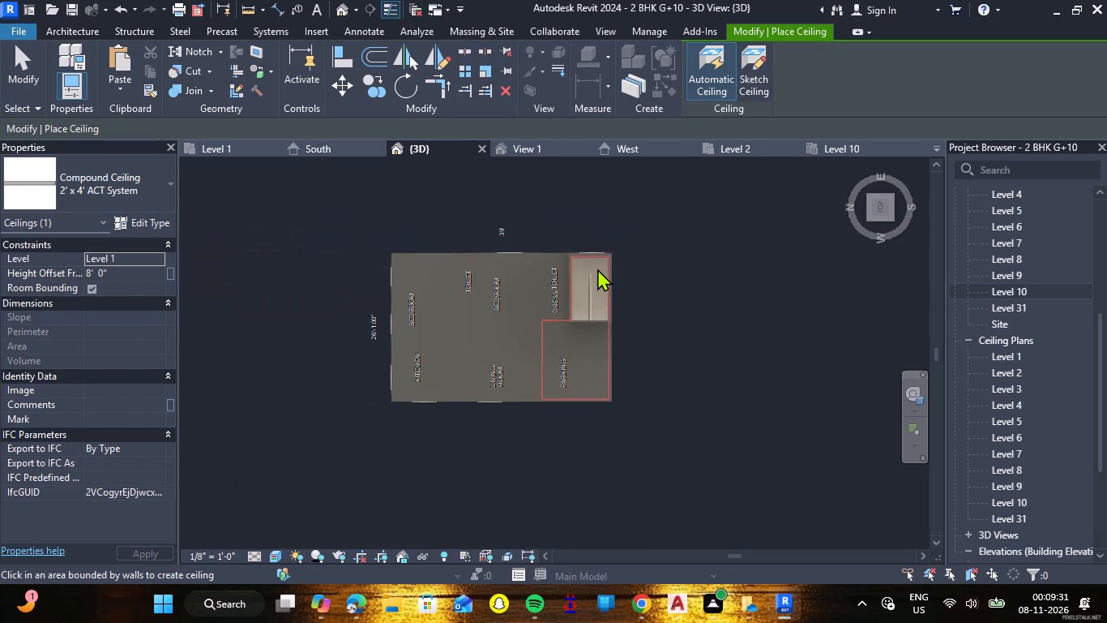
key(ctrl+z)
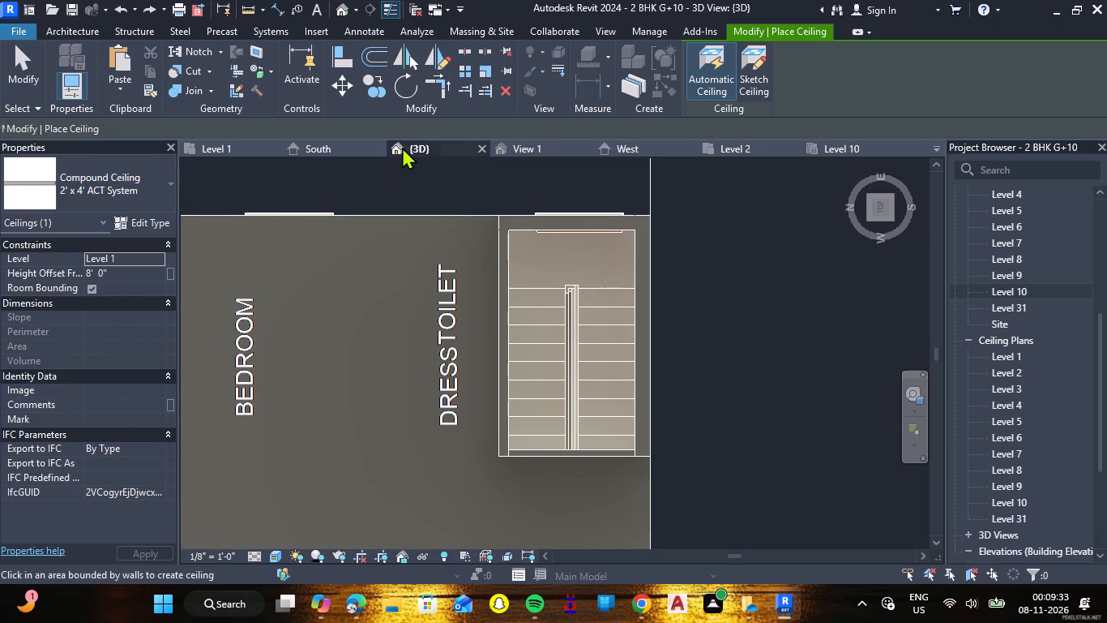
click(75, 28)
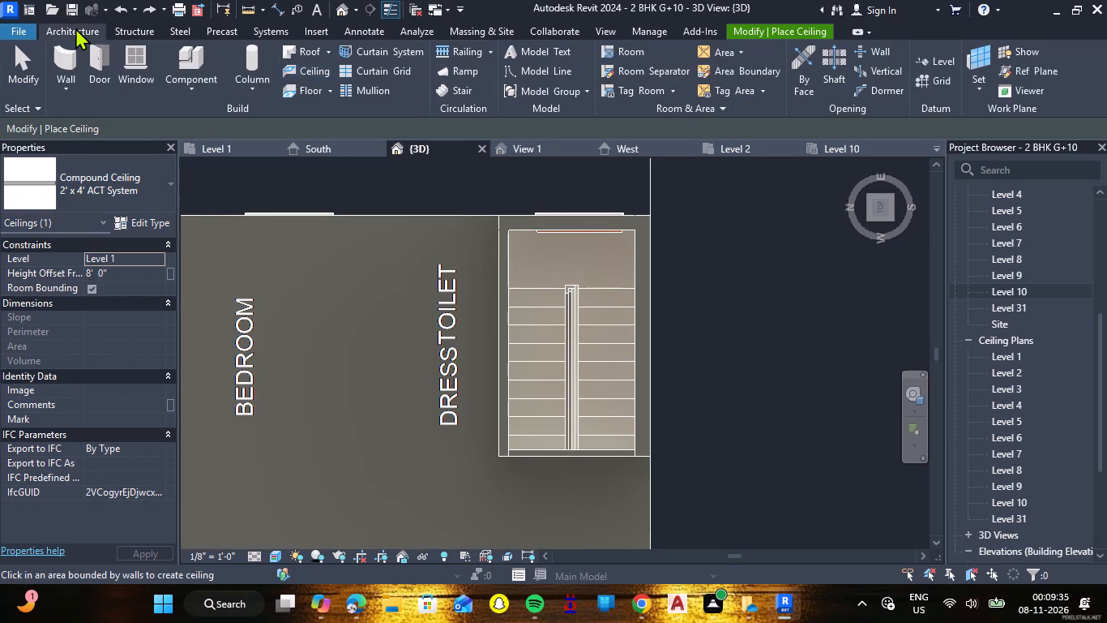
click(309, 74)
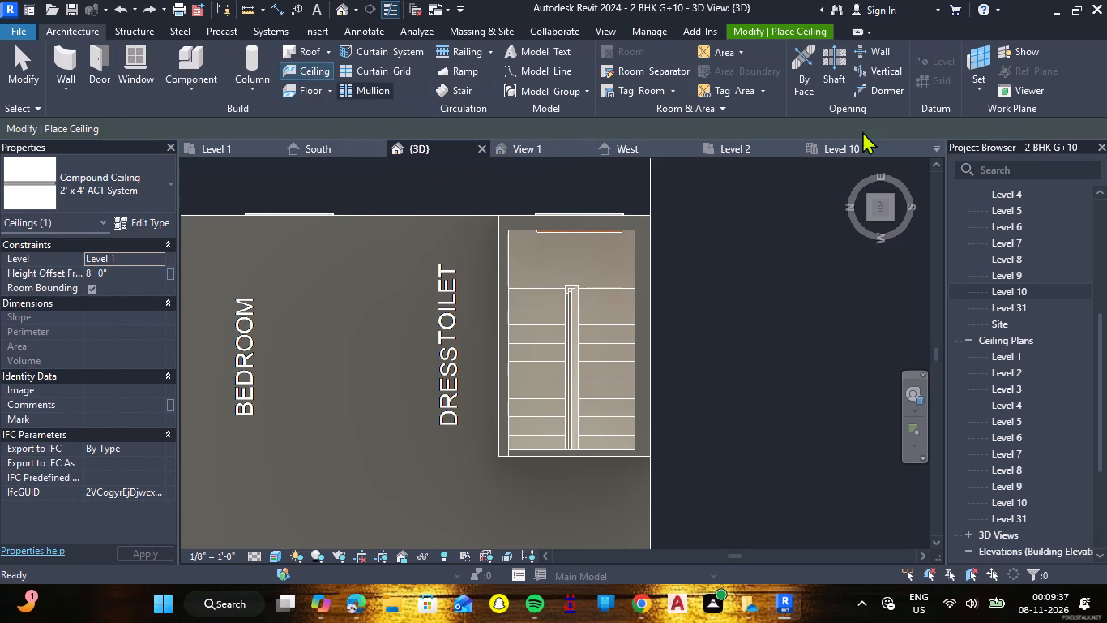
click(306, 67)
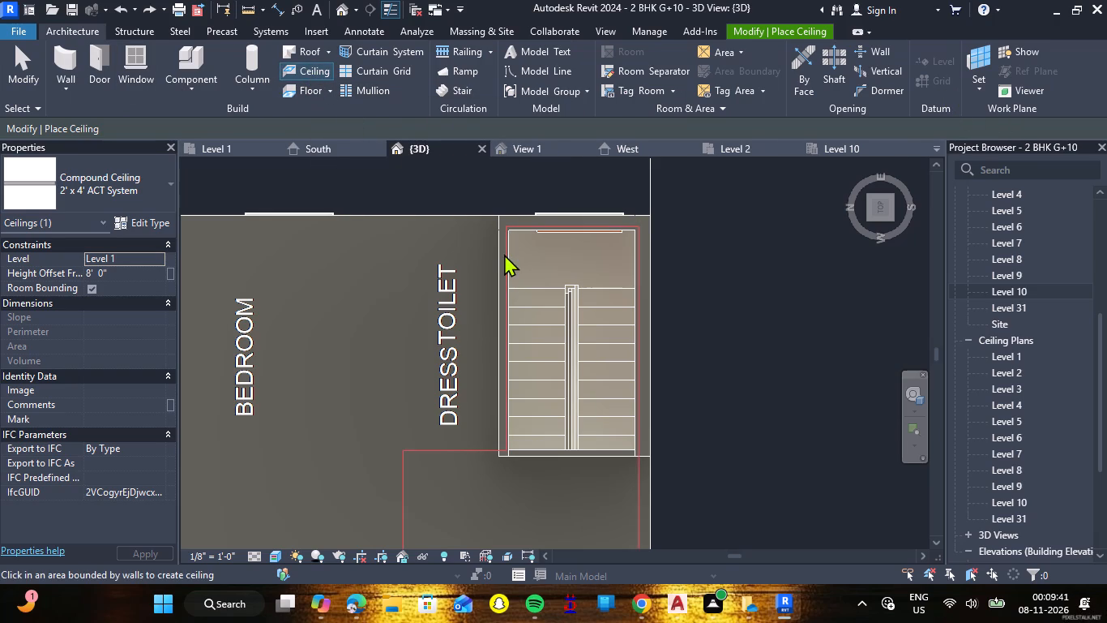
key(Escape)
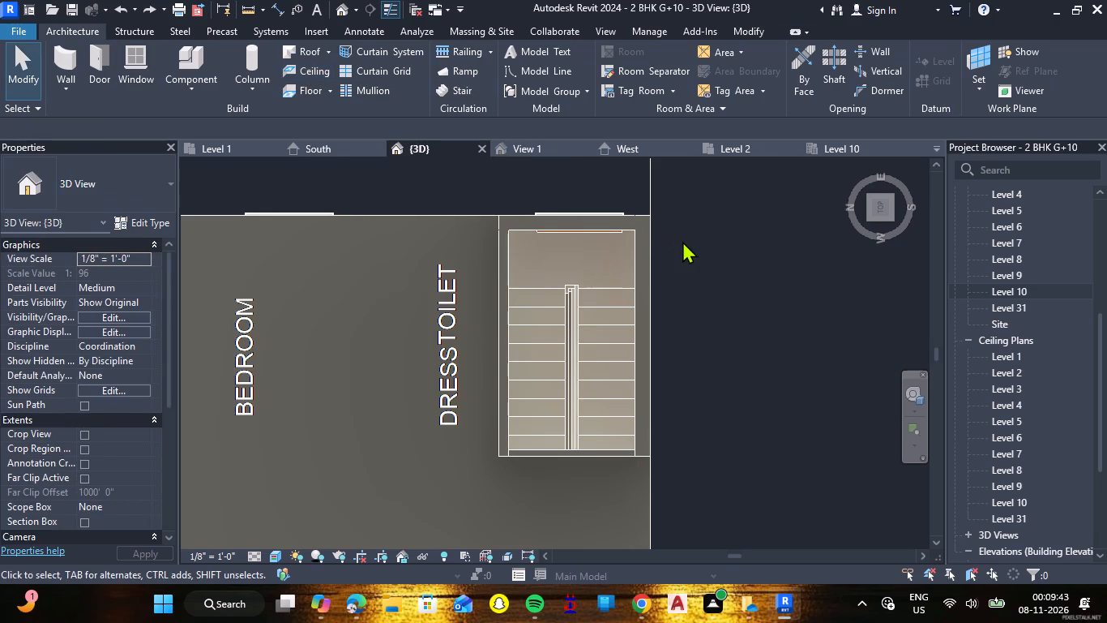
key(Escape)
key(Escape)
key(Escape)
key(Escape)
Sketch a rectangular 2' x 4' ACT System ceiling around the stair enclosure's outer edges, about 12' 1" long, on Level 1 at 8' 0" offset.
click(297, 75)
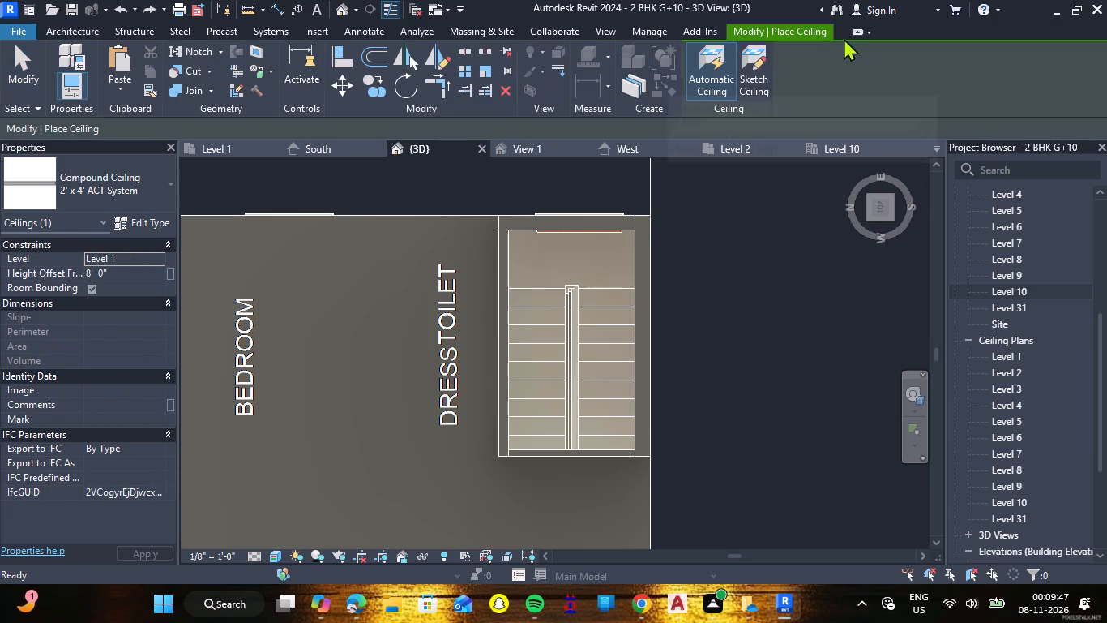
click(750, 75)
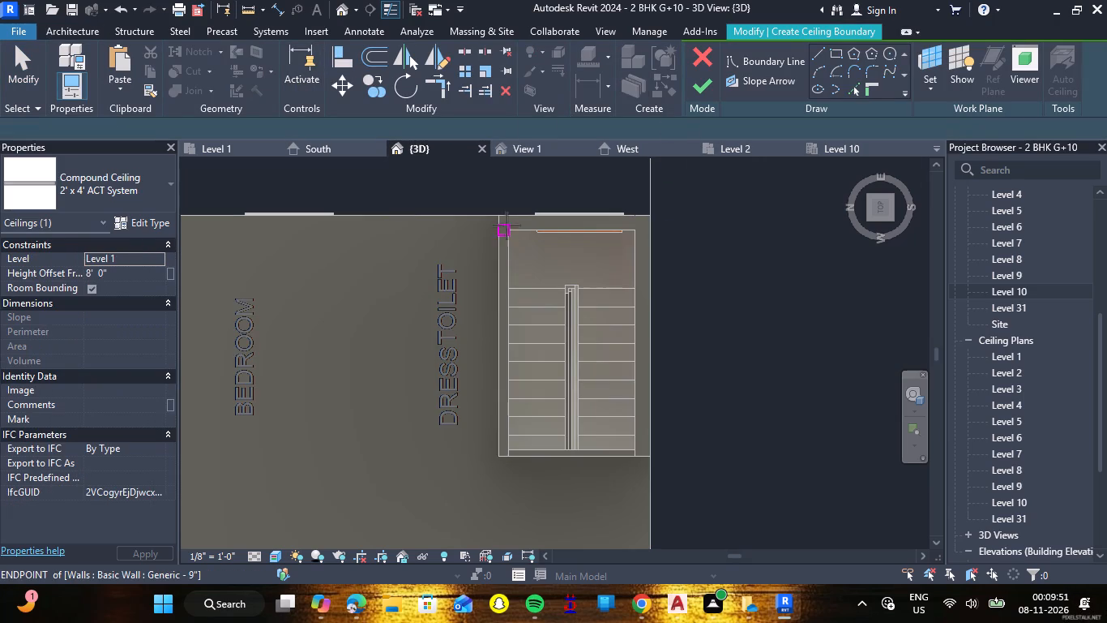
click(498, 215)
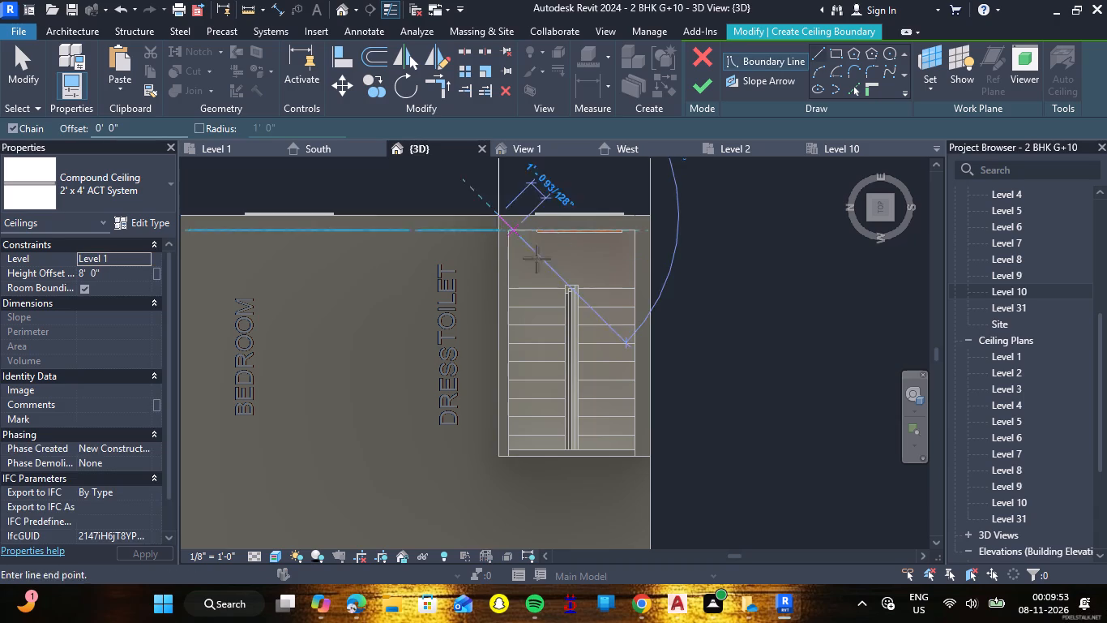
key(Escape)
click(837, 49)
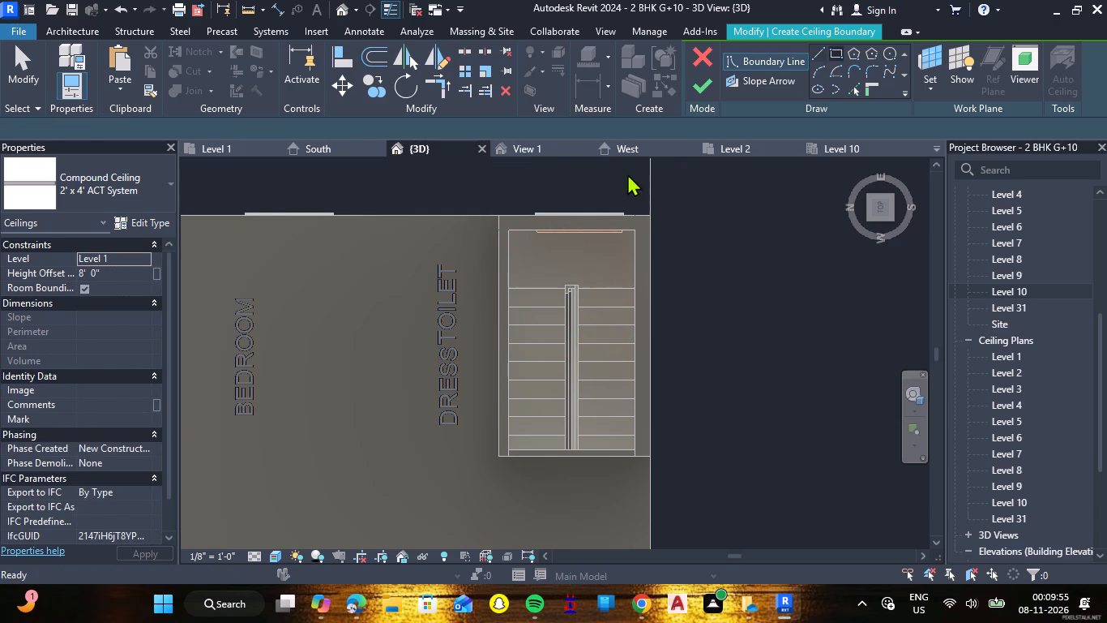
click(500, 216)
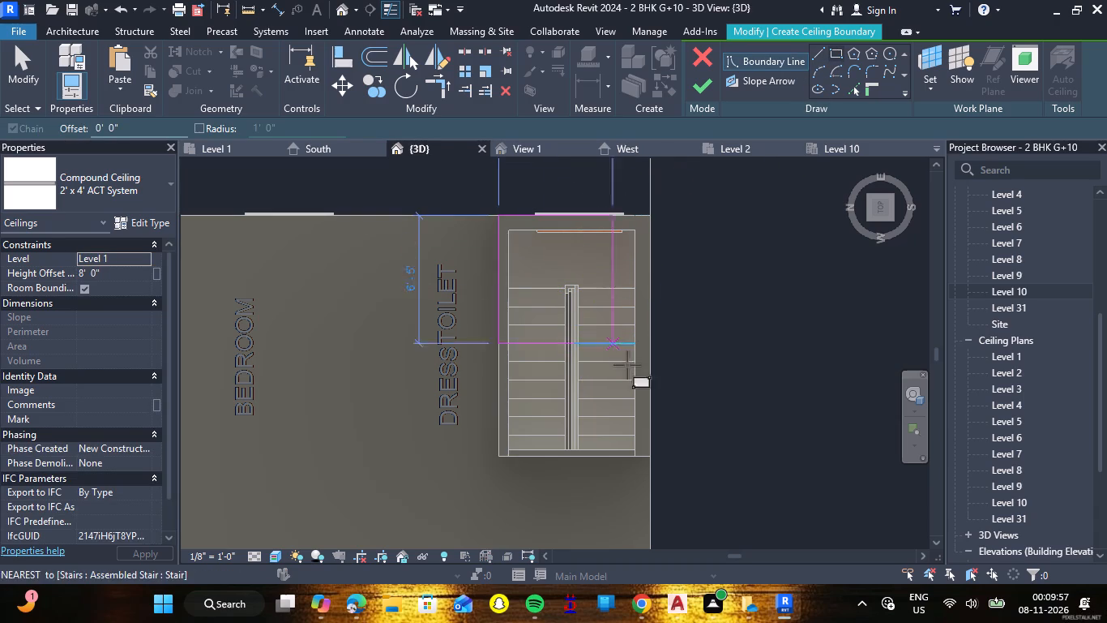
click(652, 459)
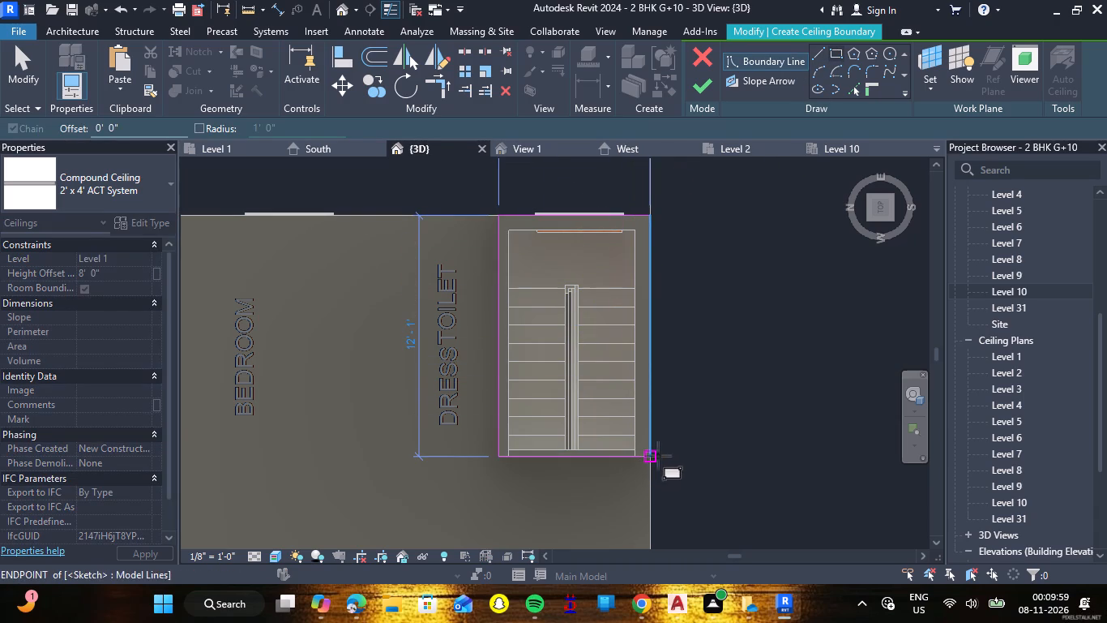
click(705, 94)
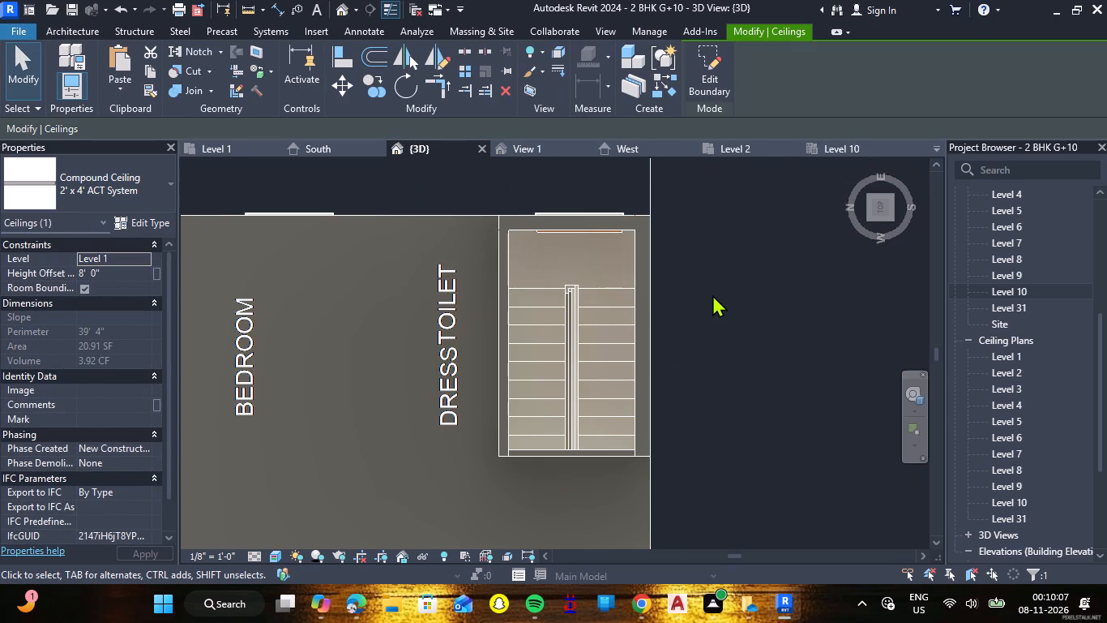
click(763, 337)
Delete the overlapping grey Generic - 9" wall beside the ground-floor balcony opening at the building's stair corner.
shift+right_drag(733, 366, 732, 257)
shift+middle_drag(733, 366, 732, 257)
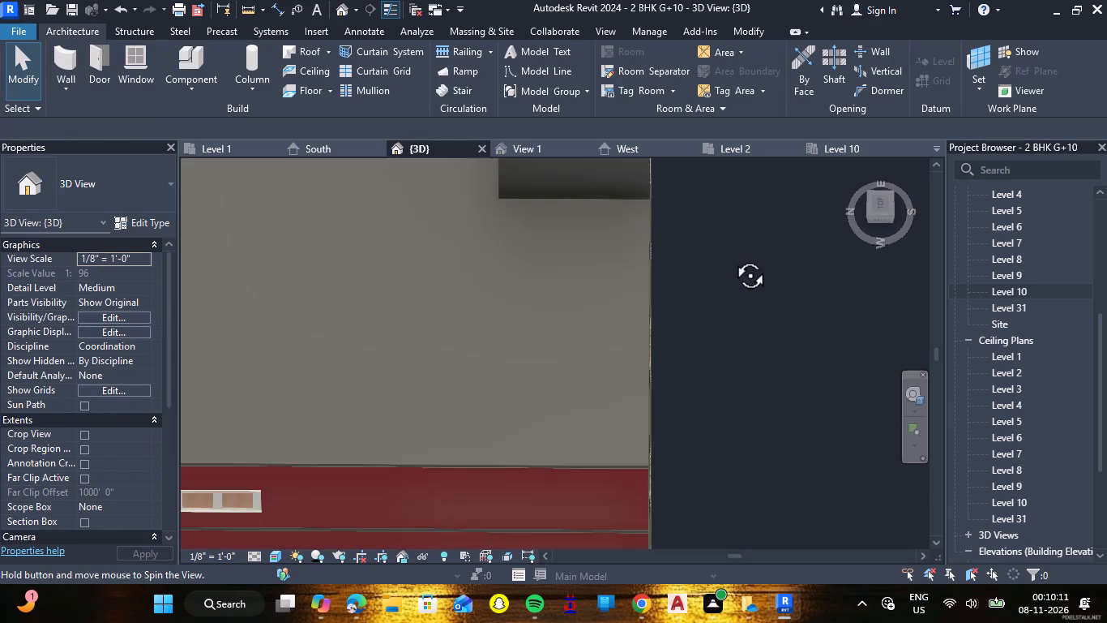
shift+middle_drag(732, 257, 732, 238)
shift+right_drag(732, 257, 732, 238)
scroll(732, 238, down, 12)
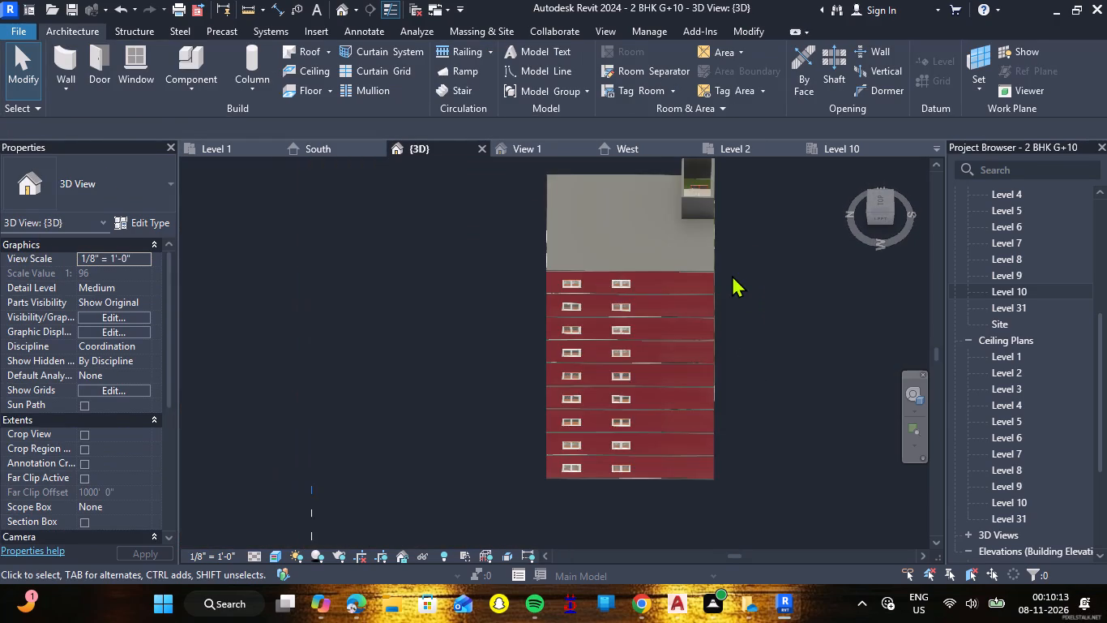
scroll(732, 275, down, 2)
scroll(717, 200, up, 3)
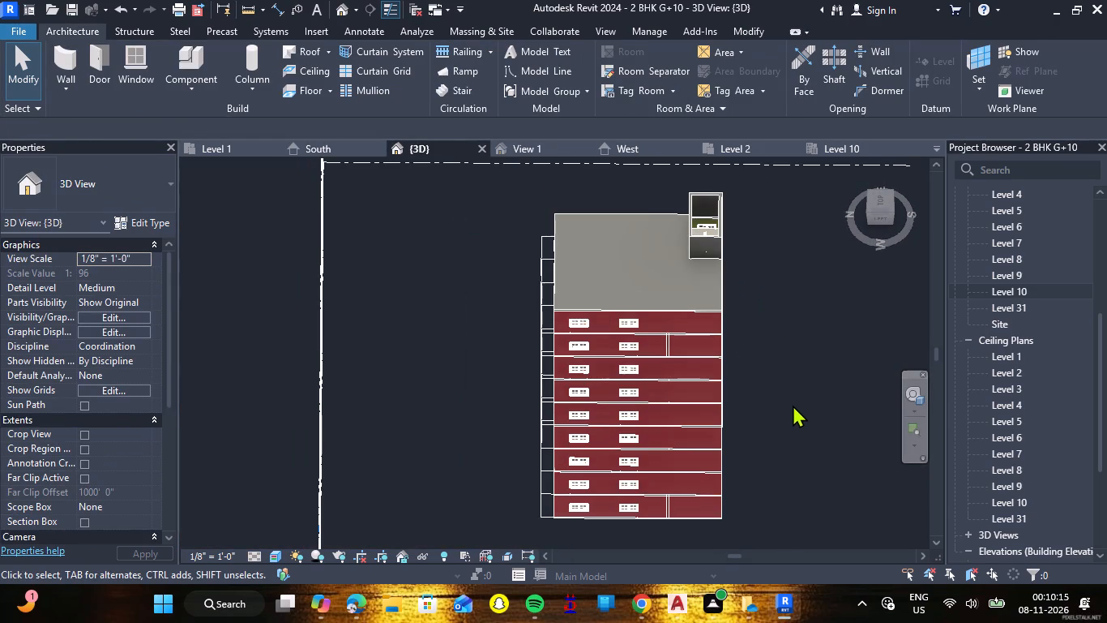
scroll(771, 287, down, 3)
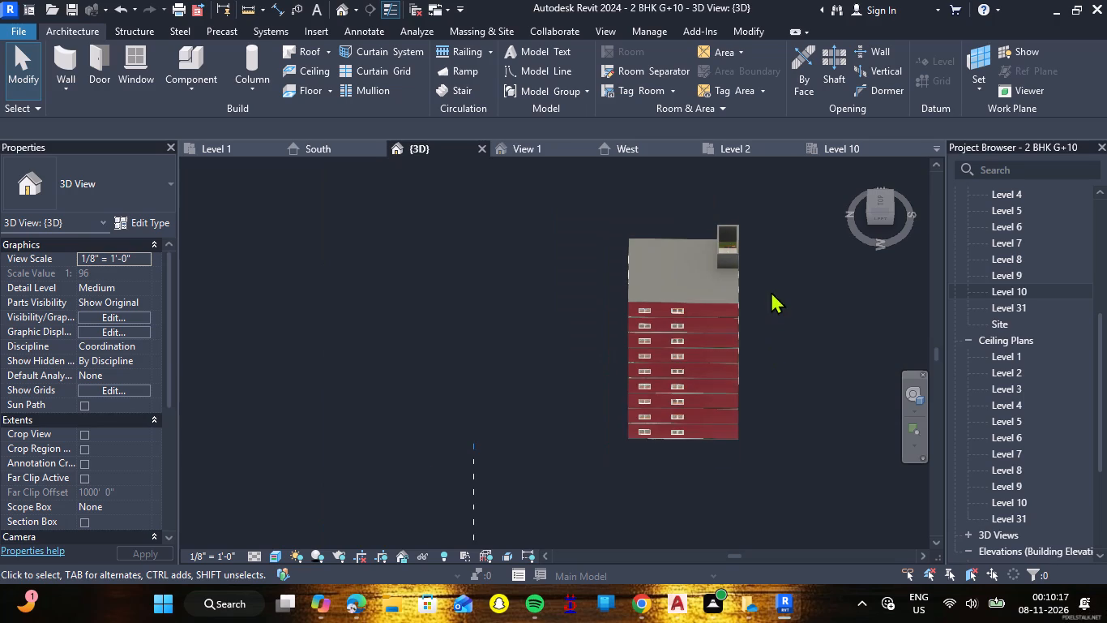
shift+right_drag(776, 419, 707, 252)
shift+middle_drag(776, 419, 707, 252)
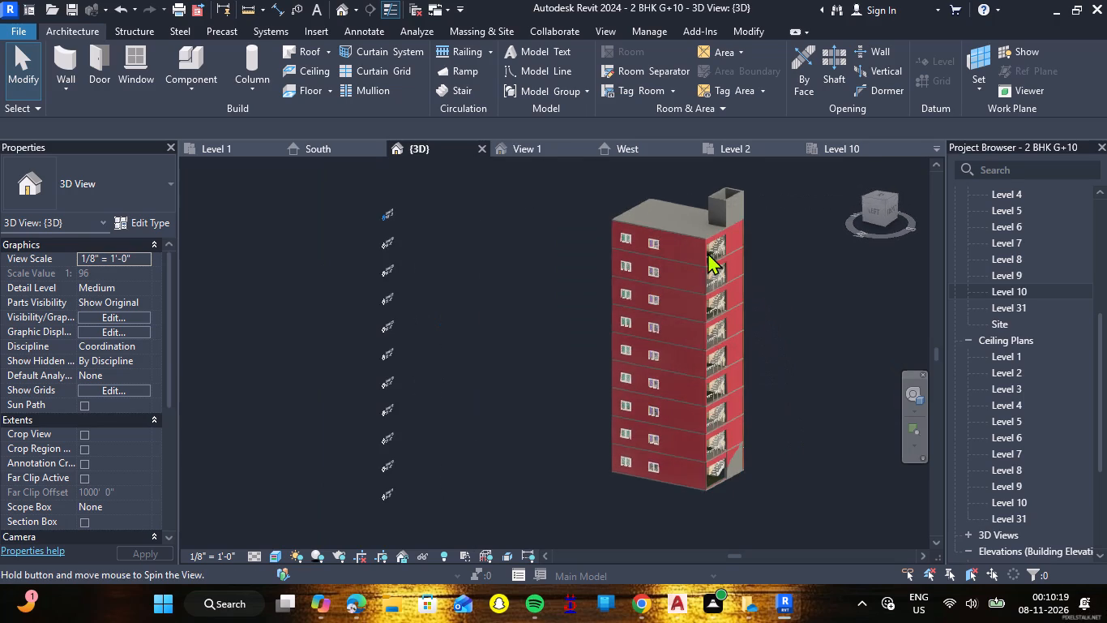
shift+right_drag(753, 504, 724, 381)
shift+middle_drag(752, 503, 724, 381)
scroll(703, 429, up, 9)
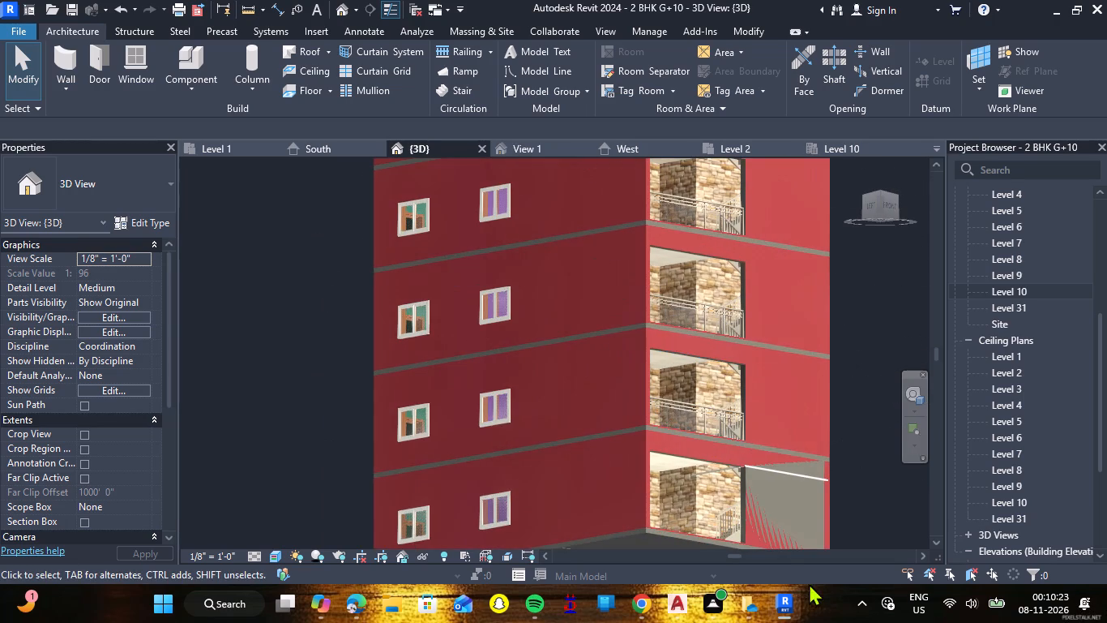
click(818, 470)
key(Delete)
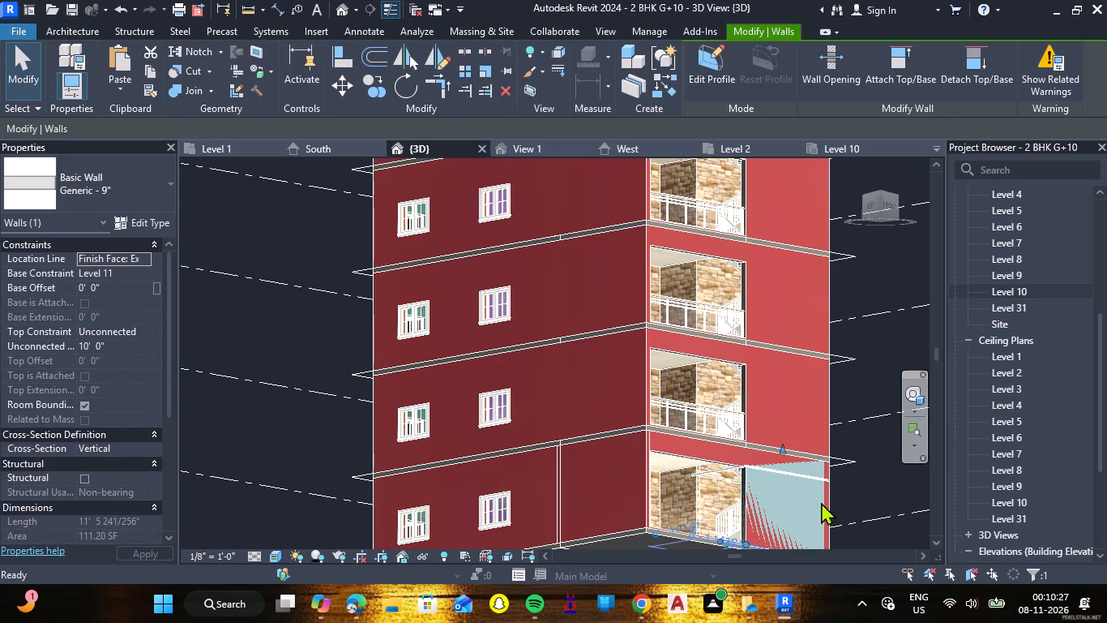
Examine the ground-floor balcony corner where the overlapping wall stood, and the floors above it.
scroll(830, 441, down, 2)
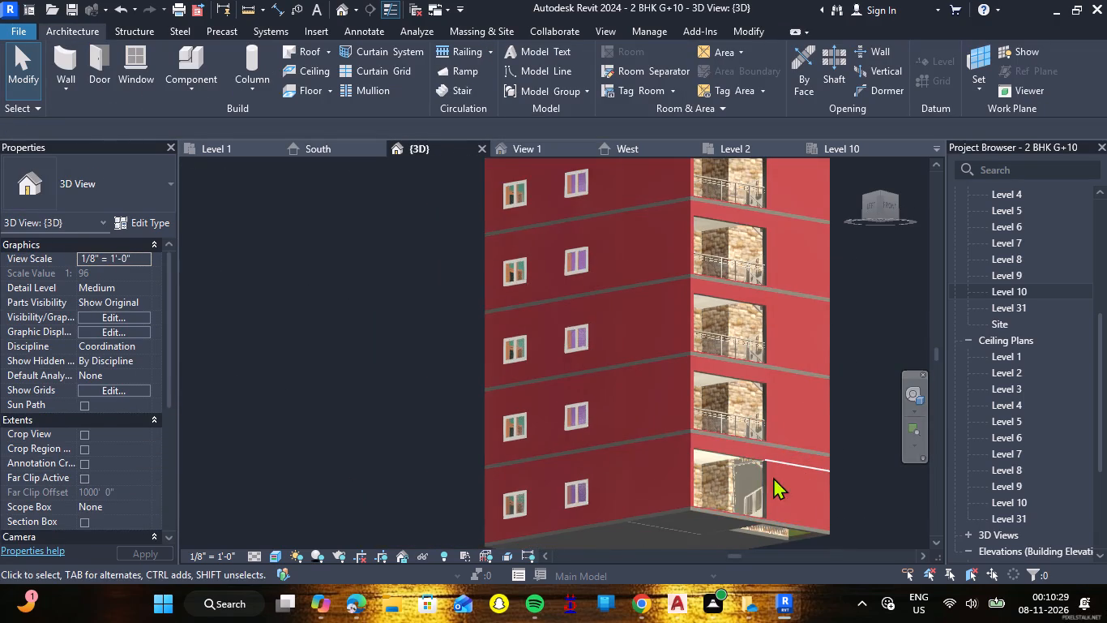
scroll(746, 477, up, 11)
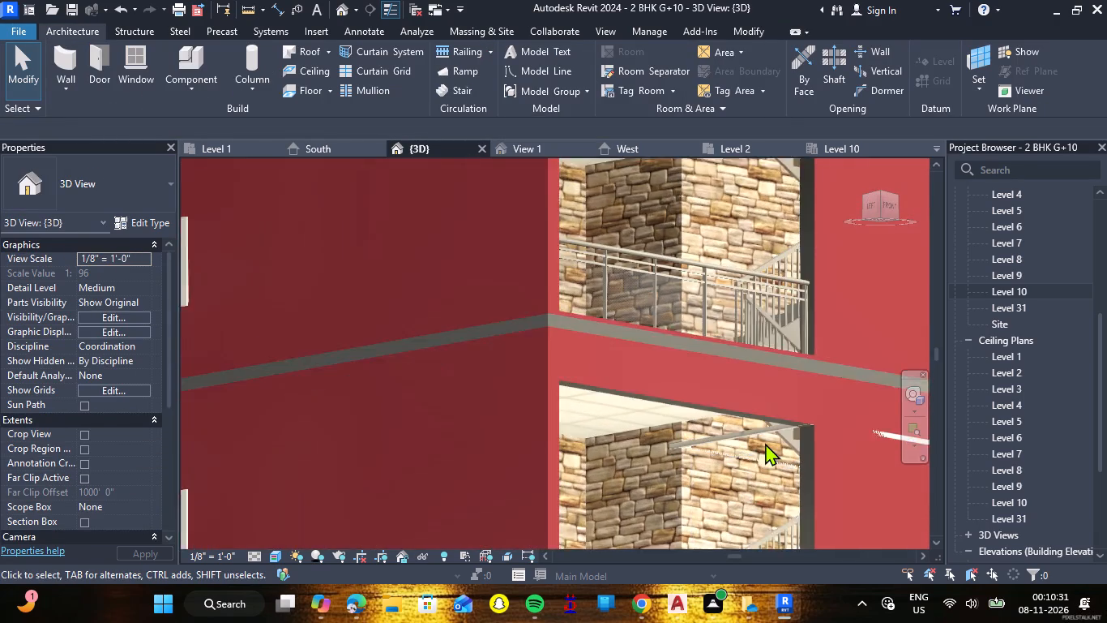
scroll(766, 443, down, 9)
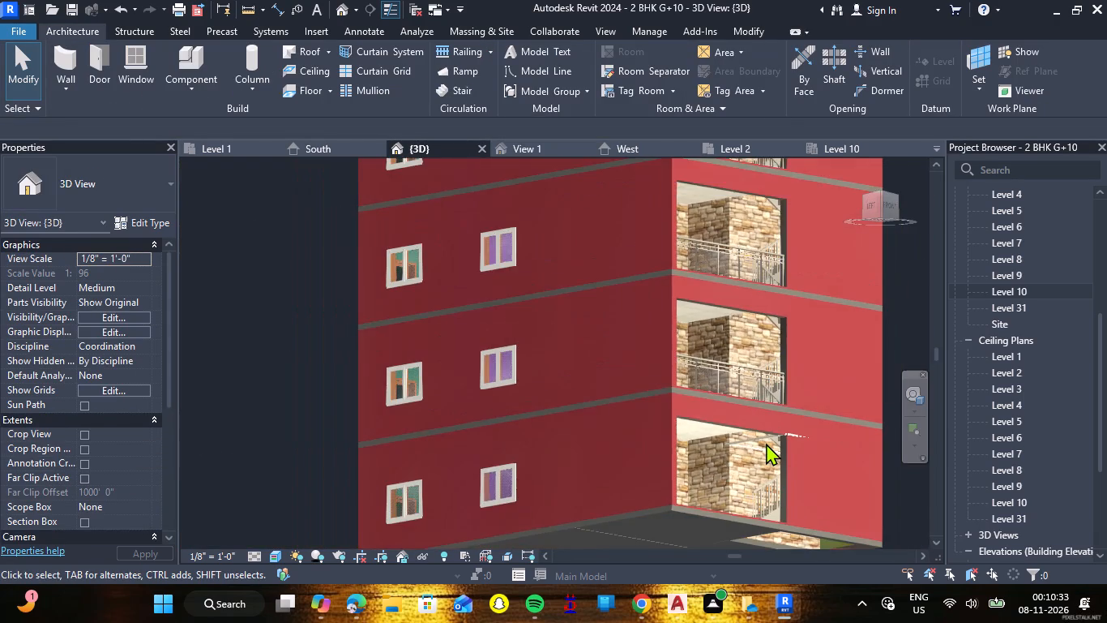
scroll(766, 443, down, 6)
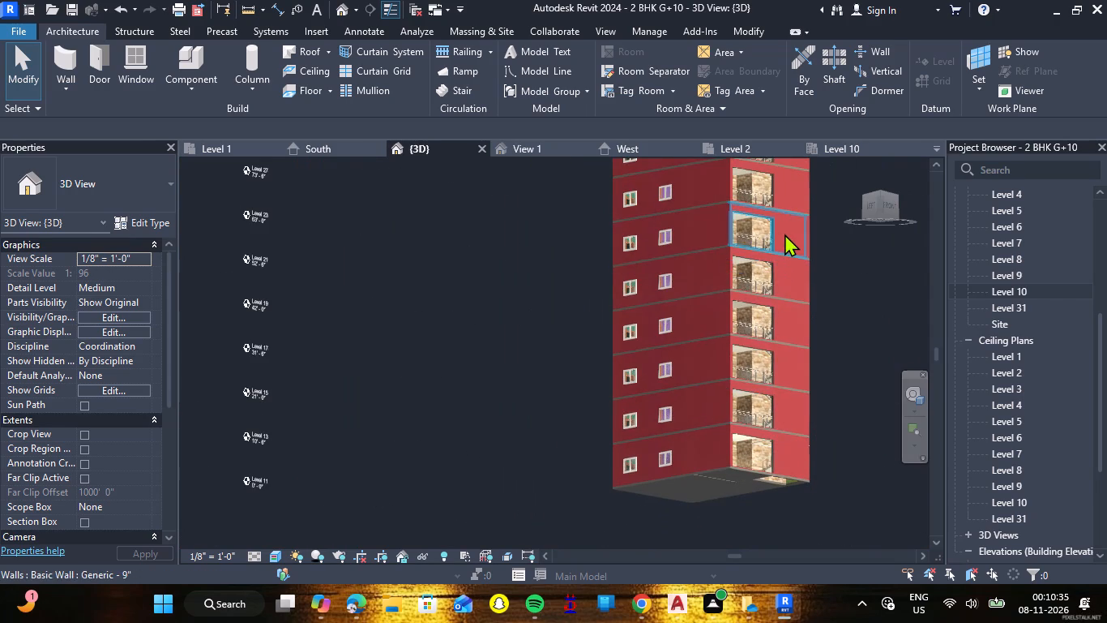
scroll(784, 234, down, 11)
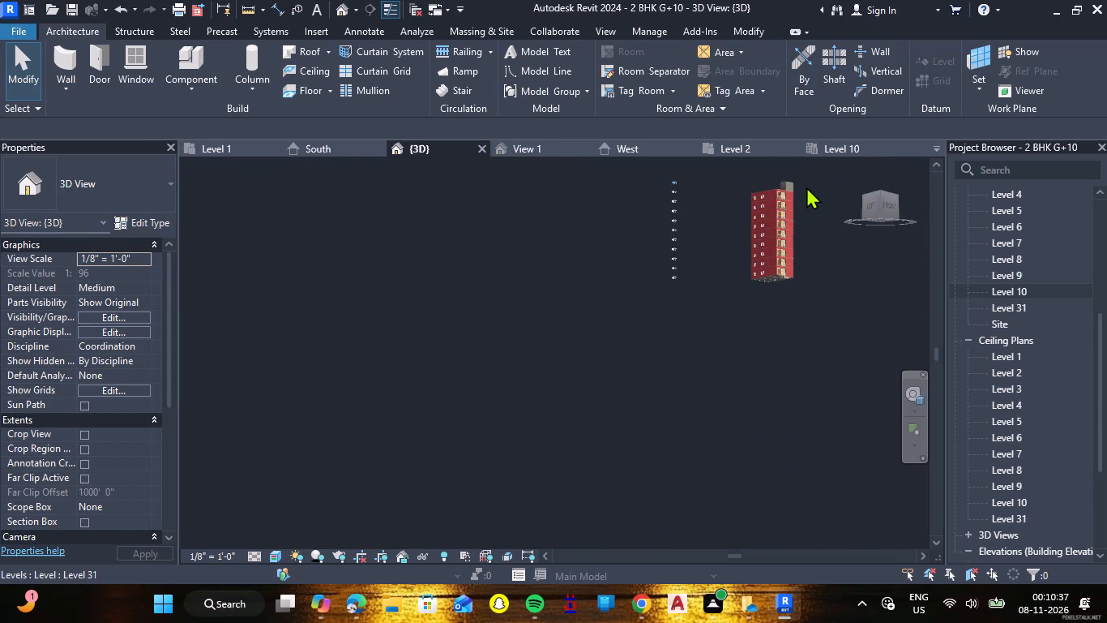
Examine the top-floor ceiling and staircase through the balcony opening next to the rooftop stair enclosure.
scroll(806, 187, up, 9)
scroll(740, 170, up, 9)
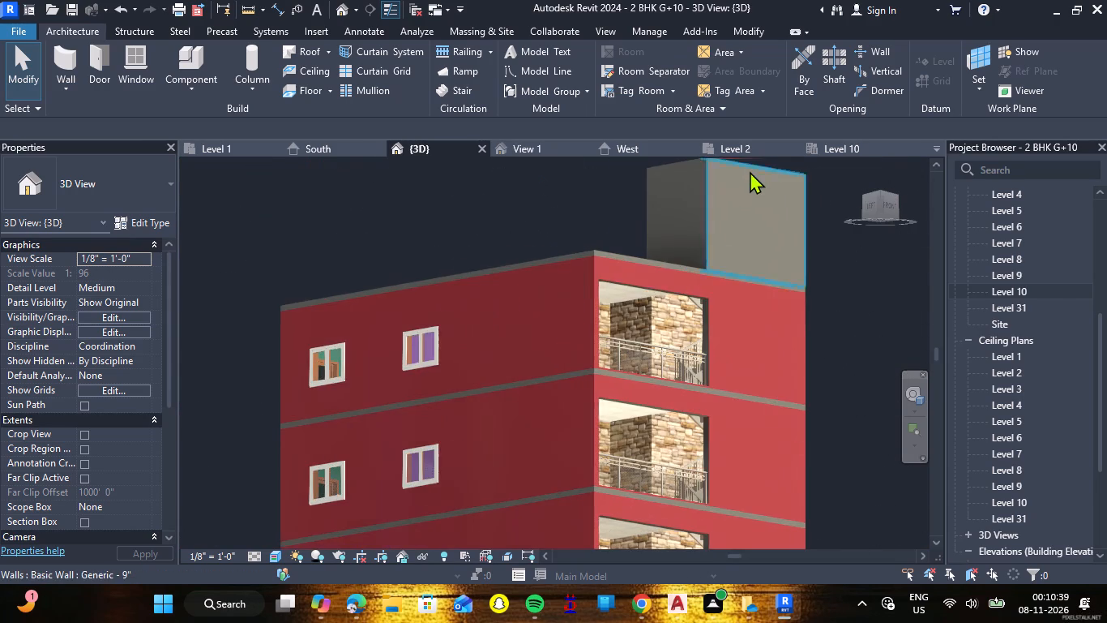
scroll(697, 247, up, 4)
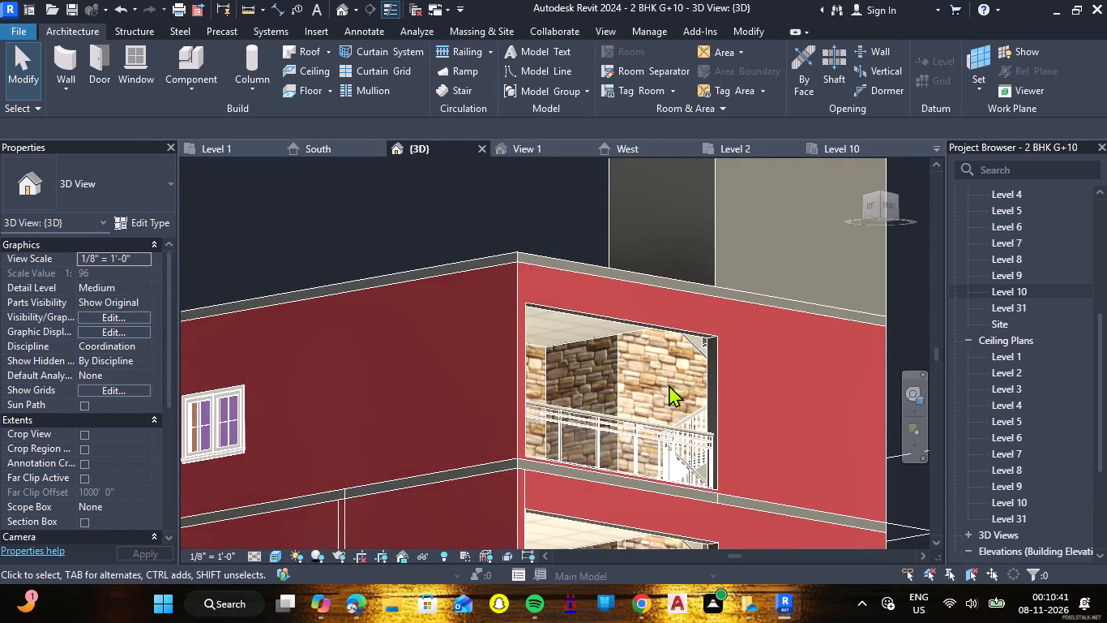
scroll(668, 380, up, 1)
shift+right_drag(666, 380, 717, 313)
shift+middle_drag(665, 380, 687, 347)
shift+middle_drag(712, 320, 717, 313)
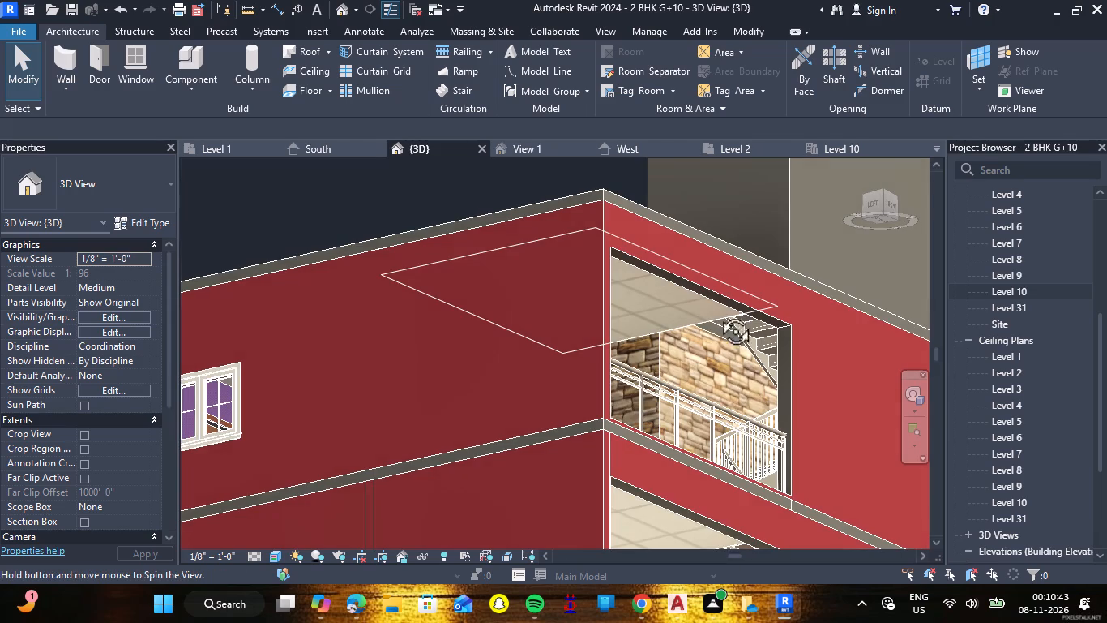
shift+middle_drag(717, 313, 734, 277)
shift+right_drag(717, 313, 734, 277)
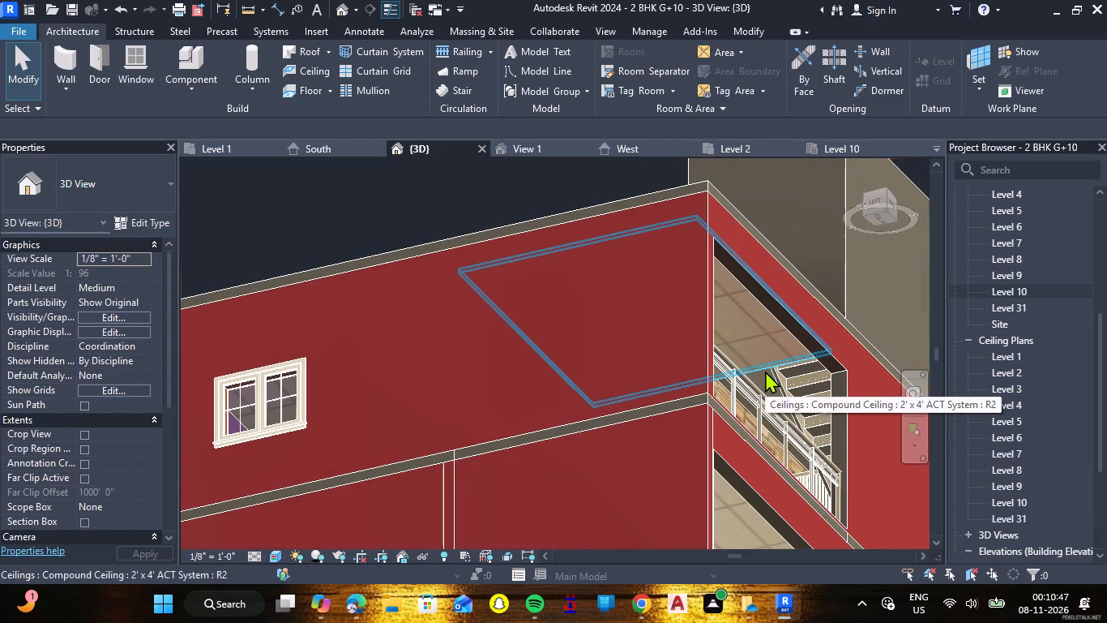
shift+right_drag(767, 307, 765, 471)
shift+middle_drag(767, 307, 765, 471)
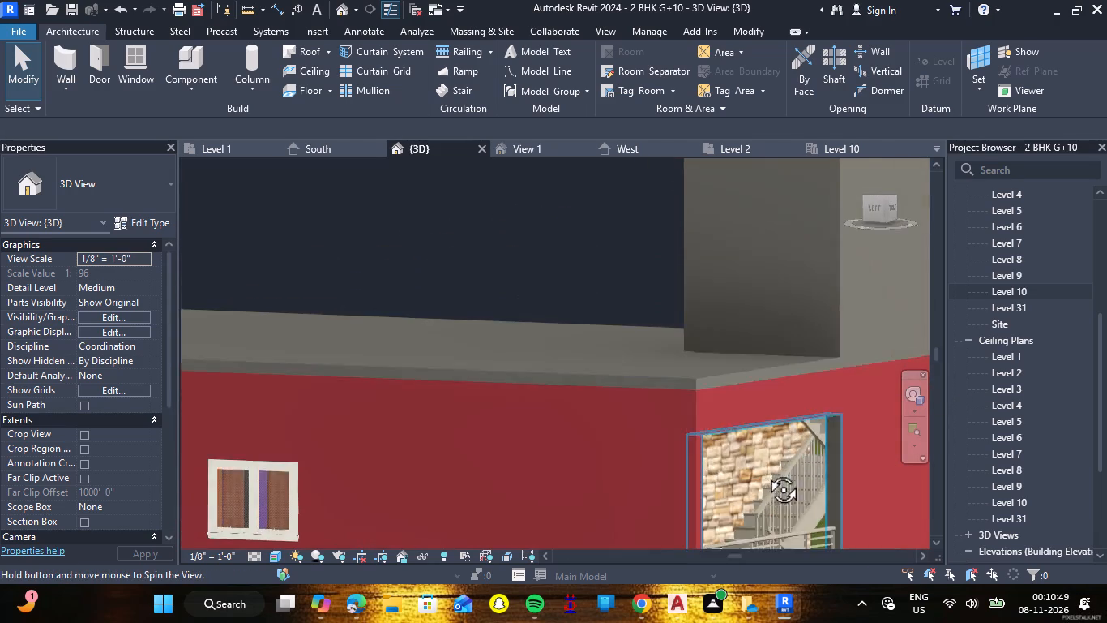
shift+middle_drag(765, 471, 763, 492)
shift+right_drag(765, 471, 763, 492)
Sketch a rectangular boundary for a 2' x 4' ACT System ceiling along the rooftop stair enclosure's outer wall edges.
shift+middle_drag(765, 342, 734, 453)
shift+right_drag(765, 342, 734, 453)
scroll(757, 351, down, 3)
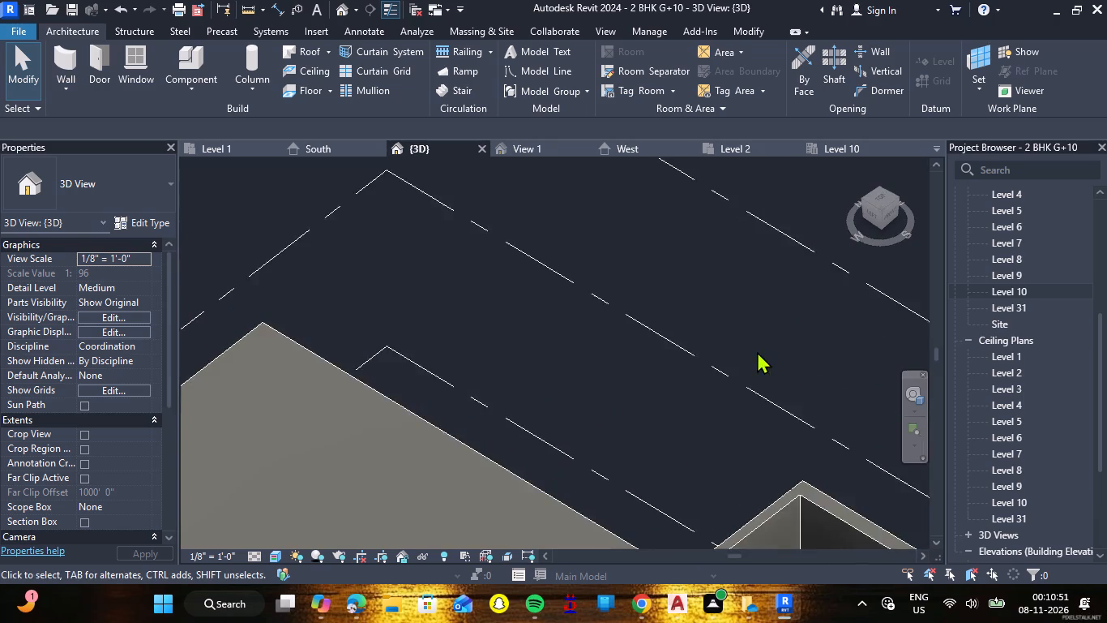
scroll(757, 351, down, 4)
shift+right_drag(764, 360, 754, 443)
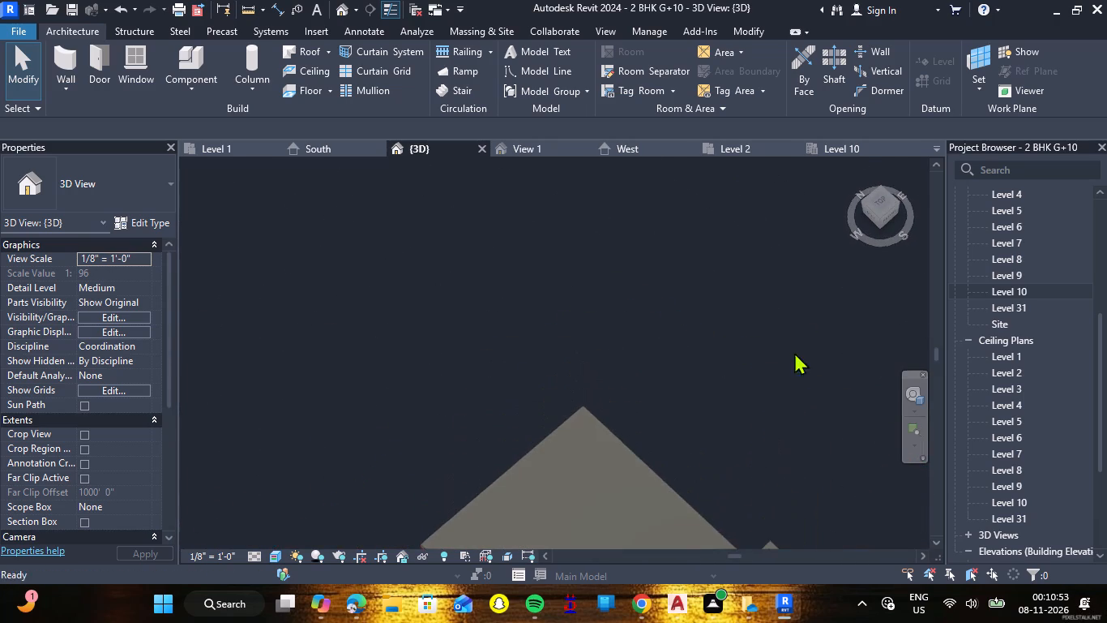
click(885, 203)
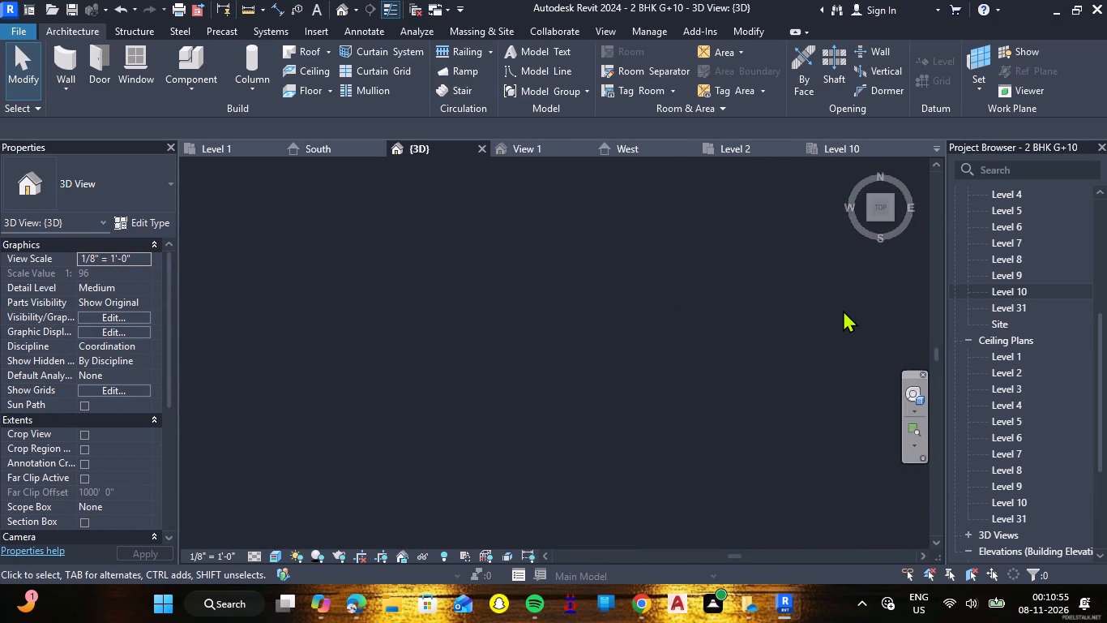
scroll(563, 395, up, 9)
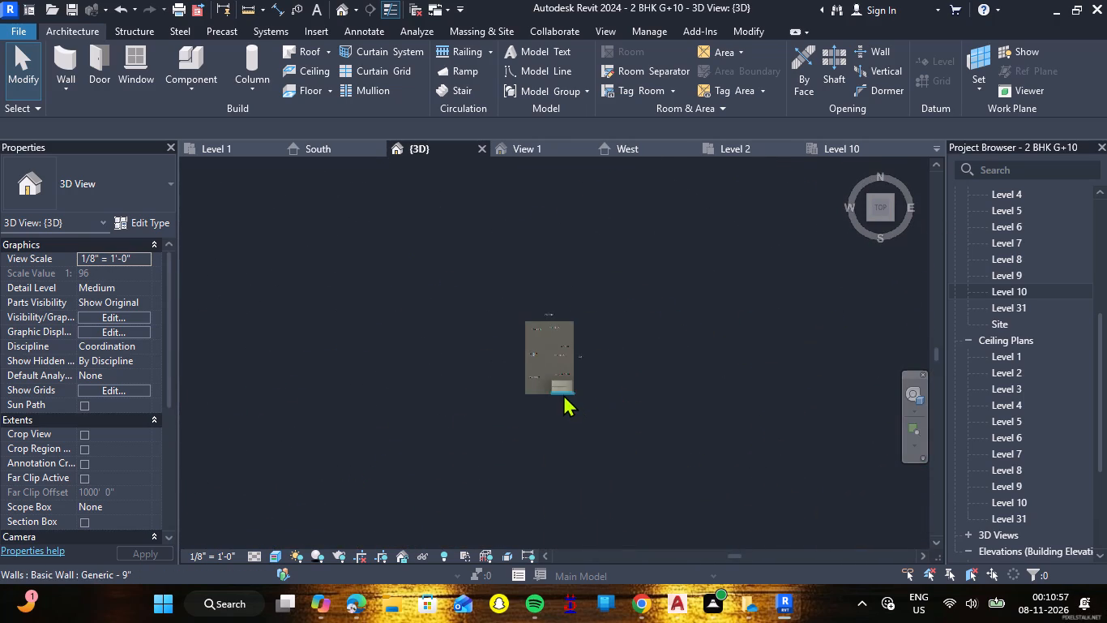
scroll(563, 370, up, 10)
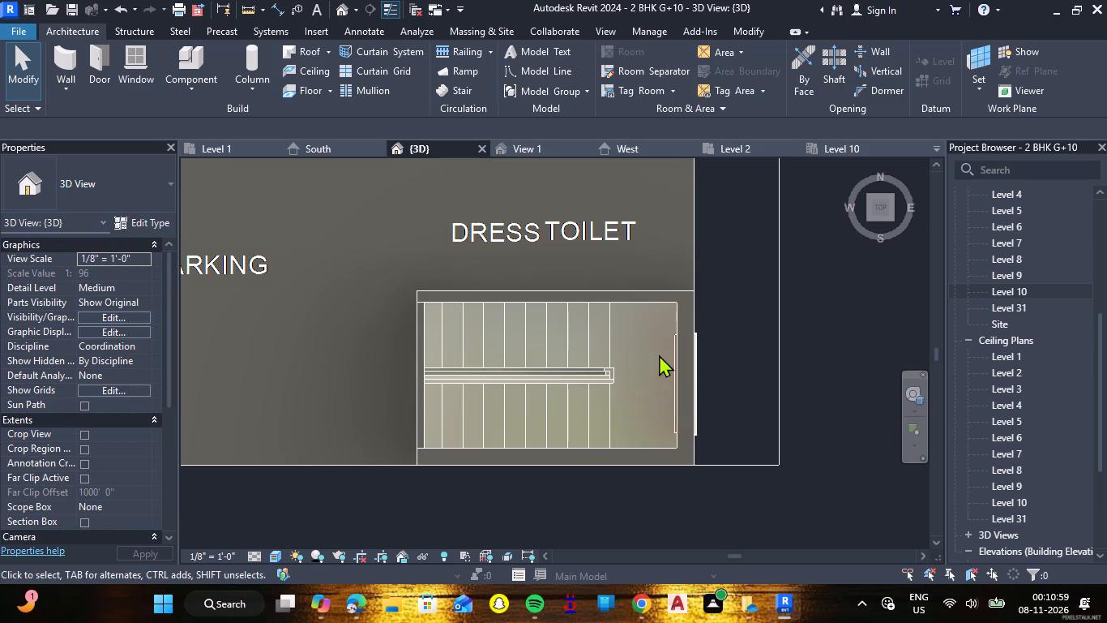
scroll(640, 320, up, 9)
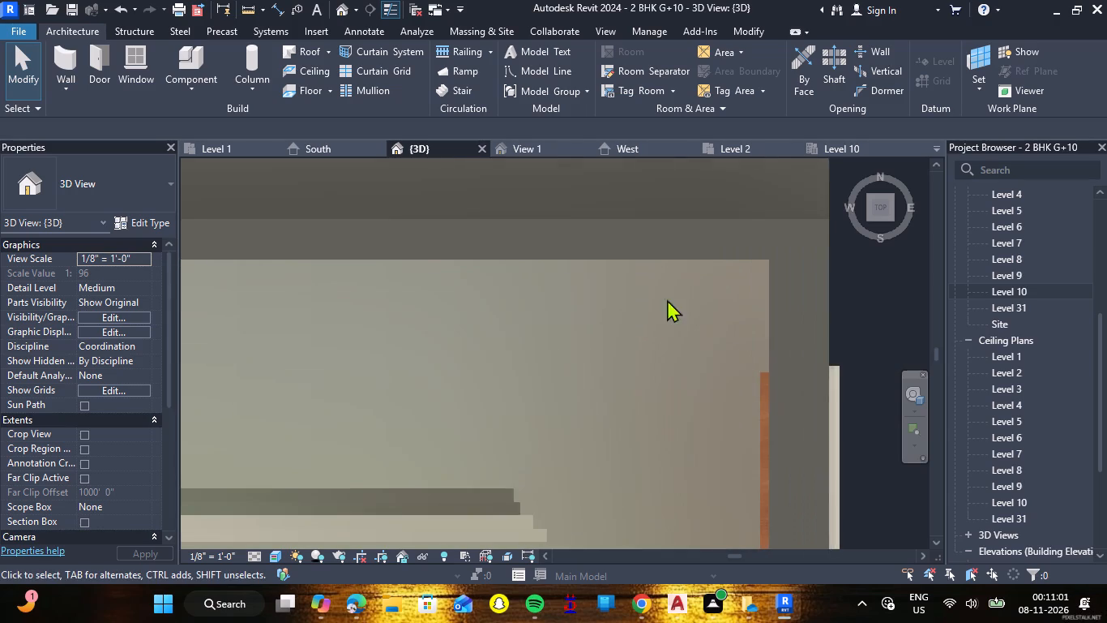
scroll(747, 273, down, 7)
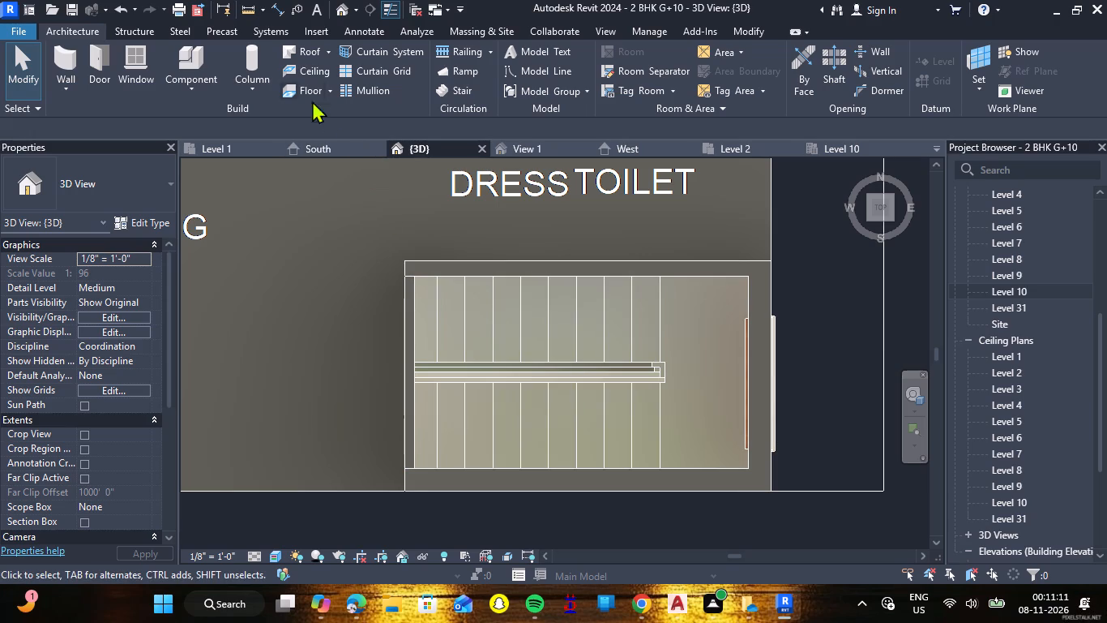
click(315, 71)
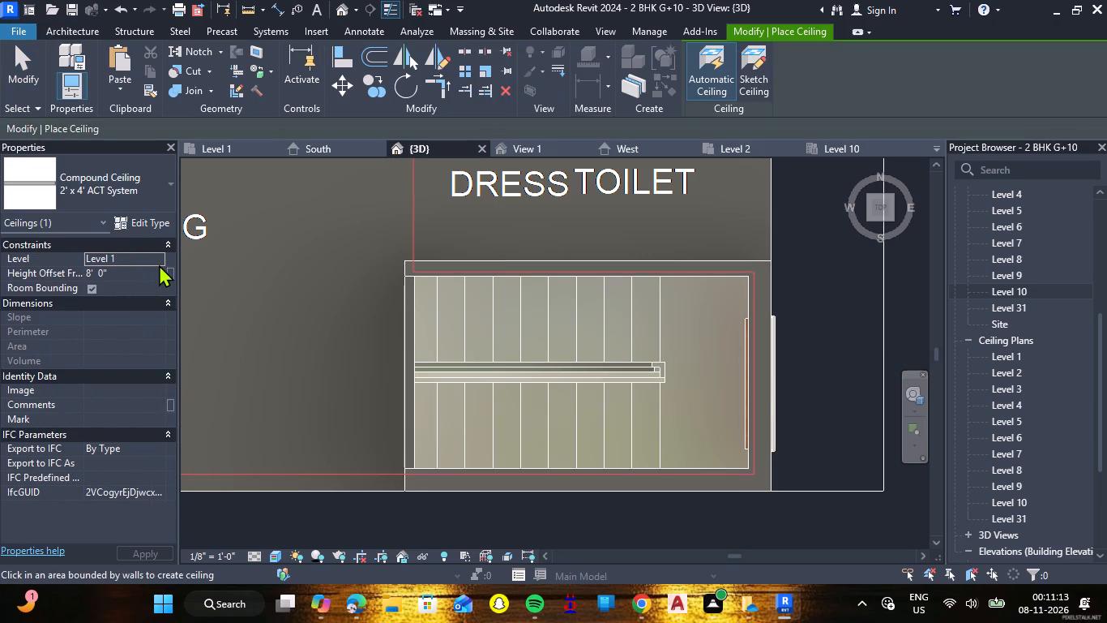
click(160, 258)
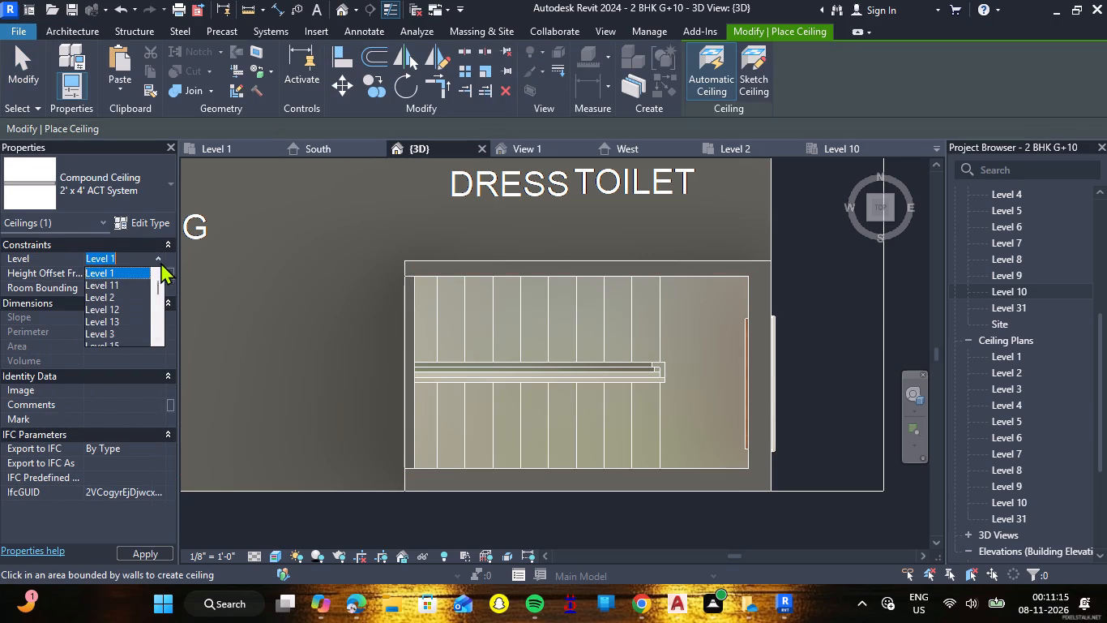
scroll(137, 311, down, 13)
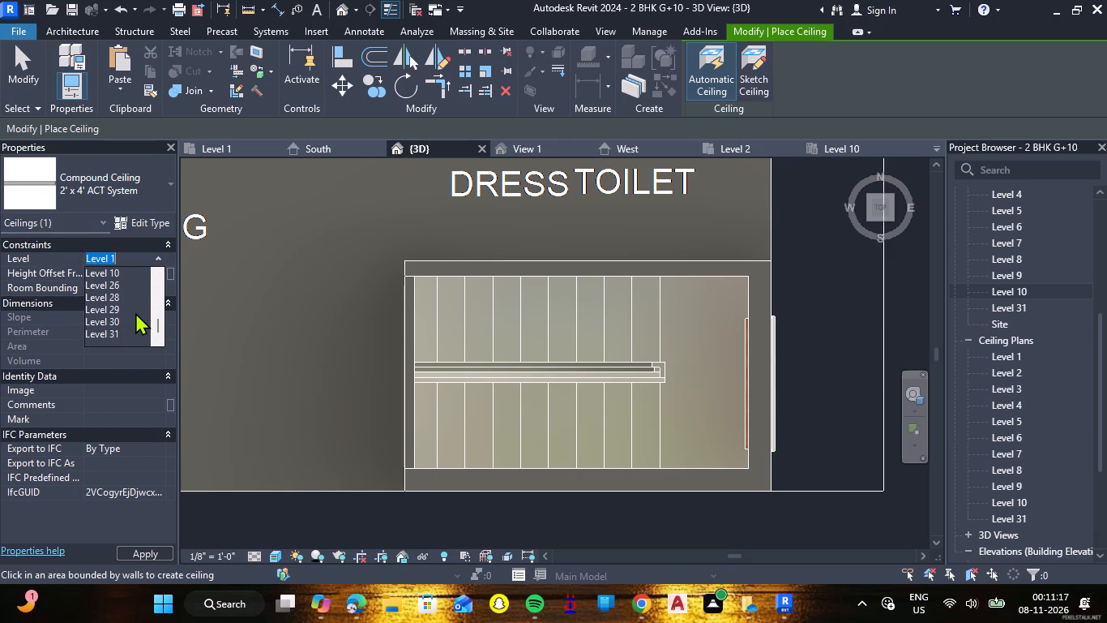
scroll(135, 312, down, 1)
click(121, 322)
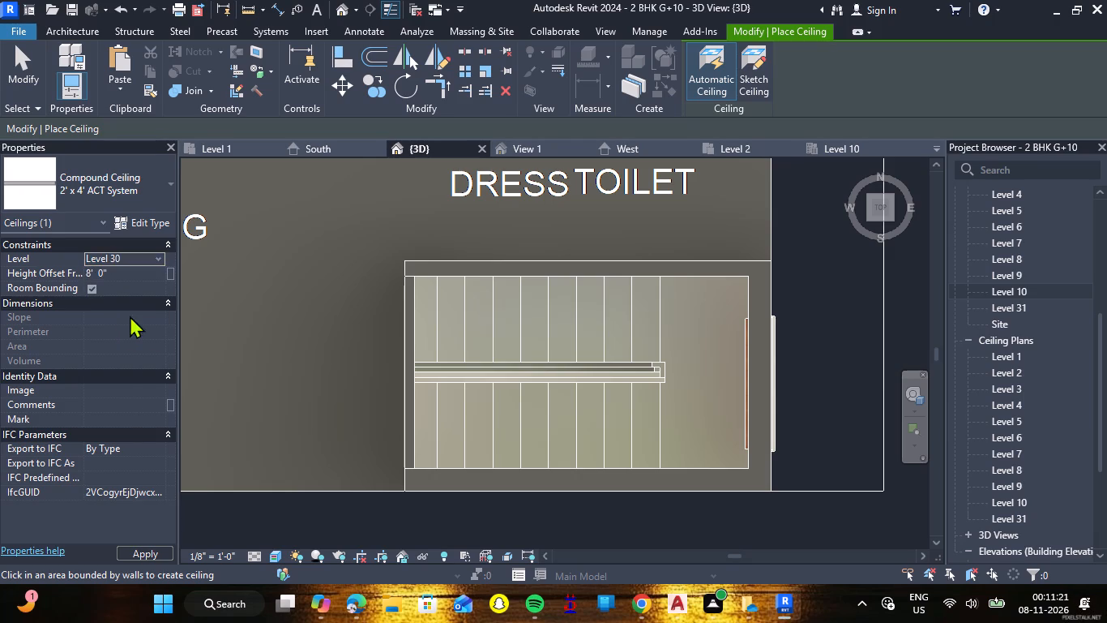
click(751, 93)
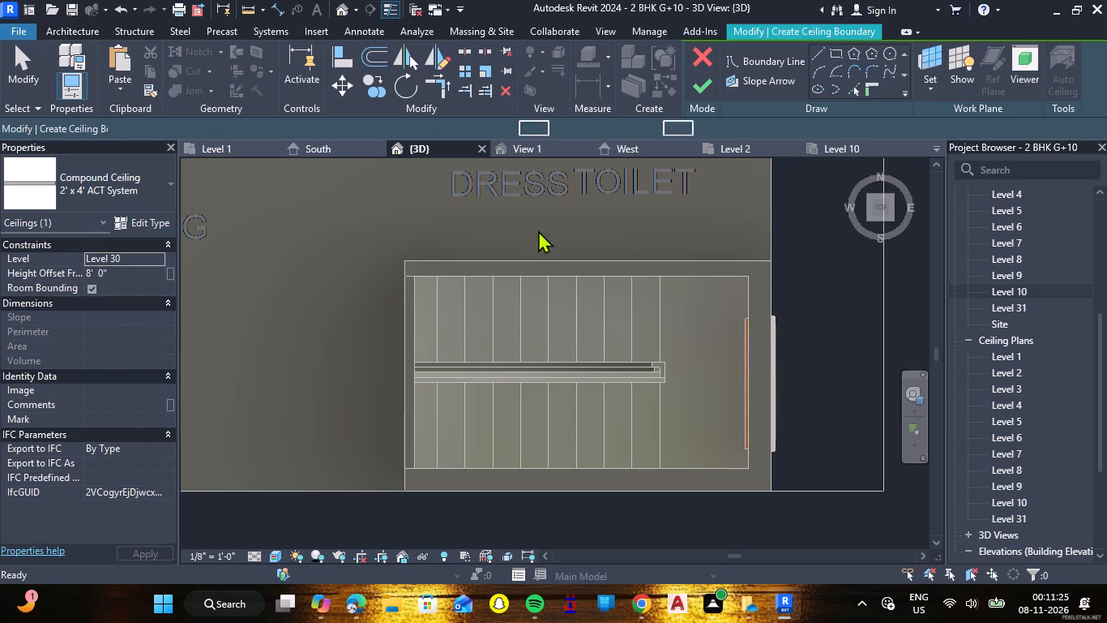
click(835, 46)
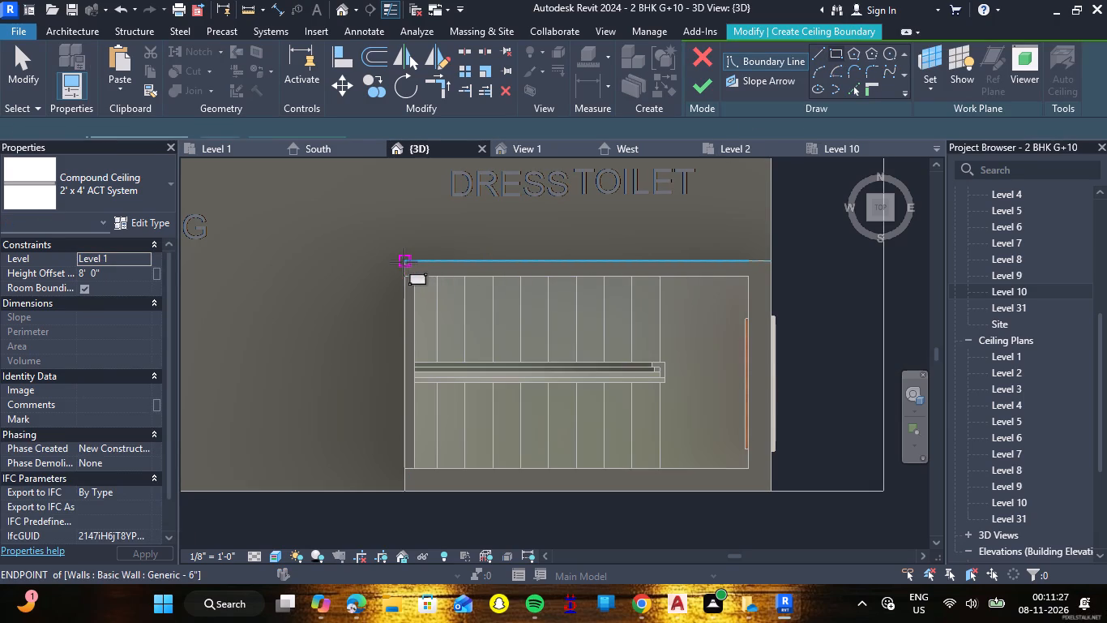
click(404, 262)
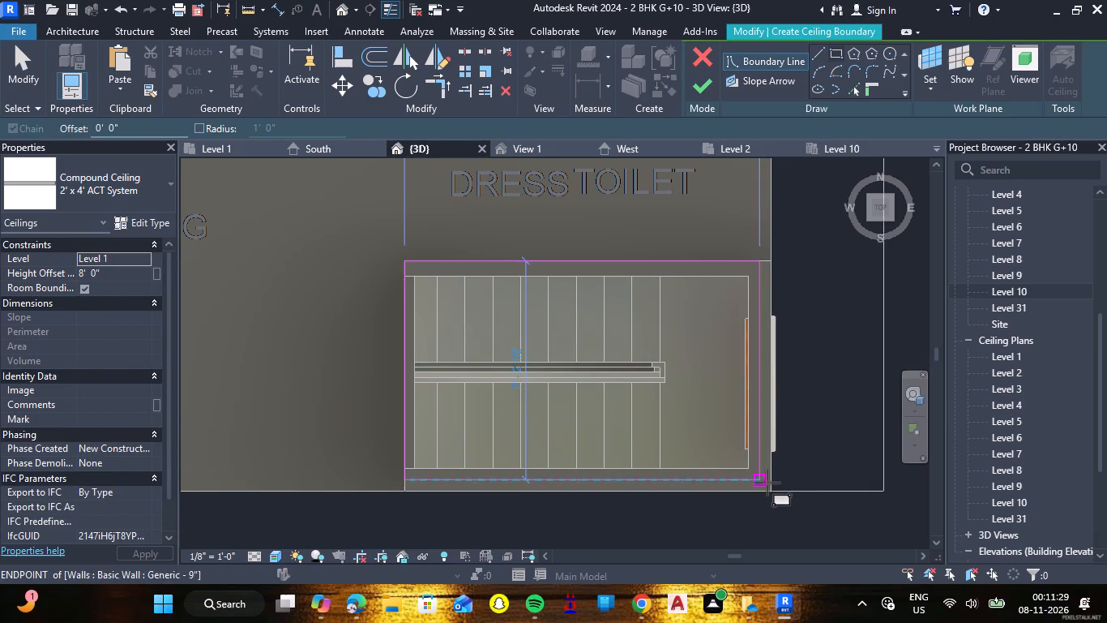
click(768, 493)
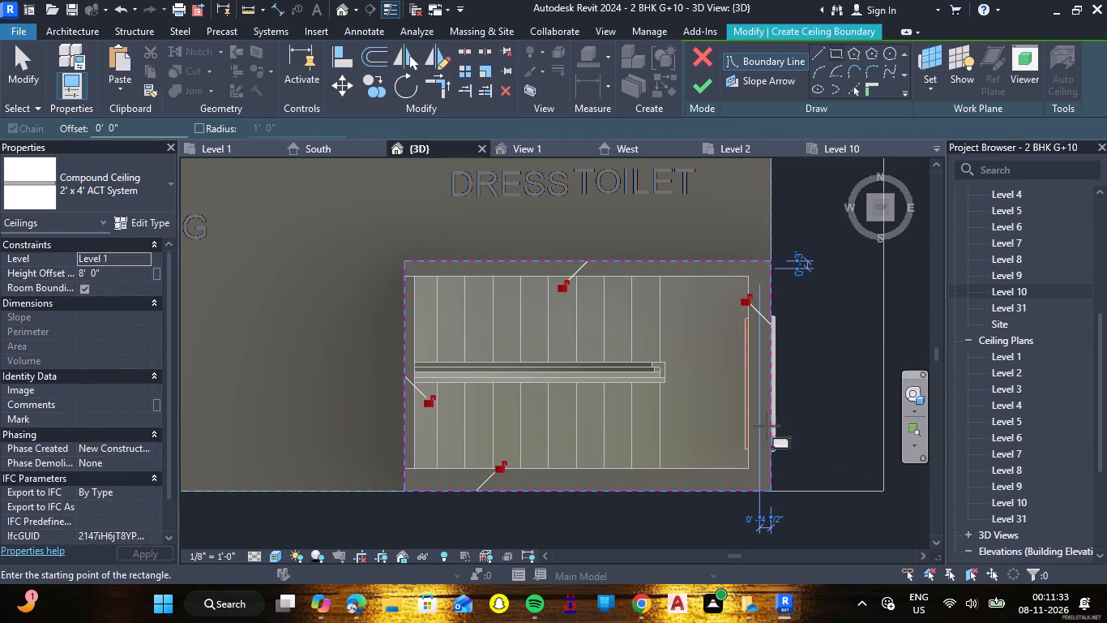
Set the sketched ceiling's level to Level 30 and finish its boundary.
click(145, 259)
scroll(105, 337, down, 12)
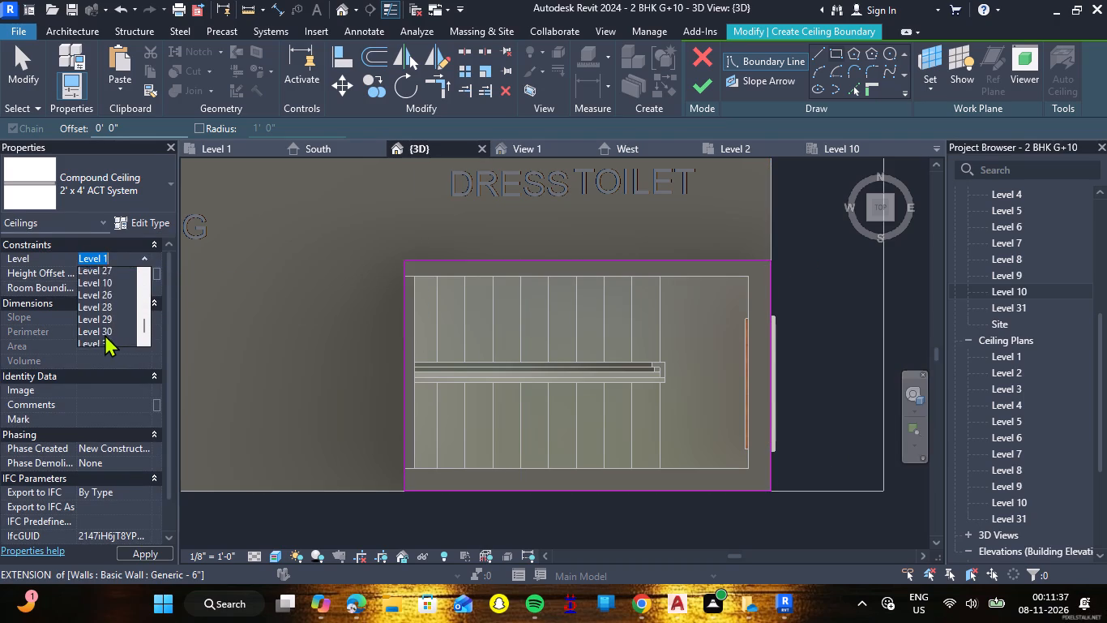
click(107, 318)
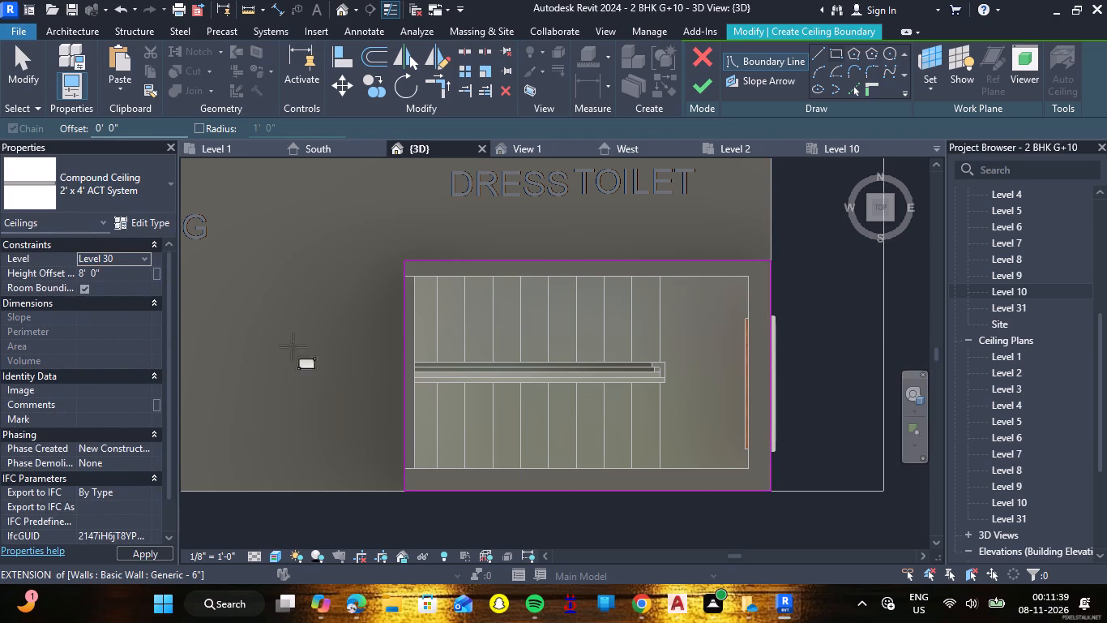
click(700, 96)
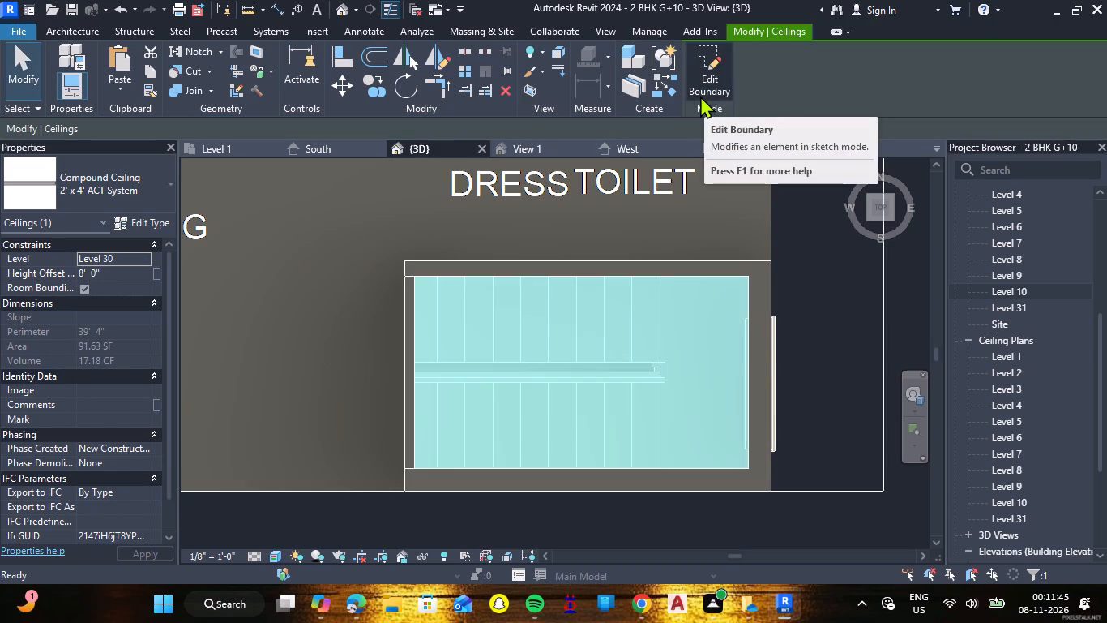
click(828, 249)
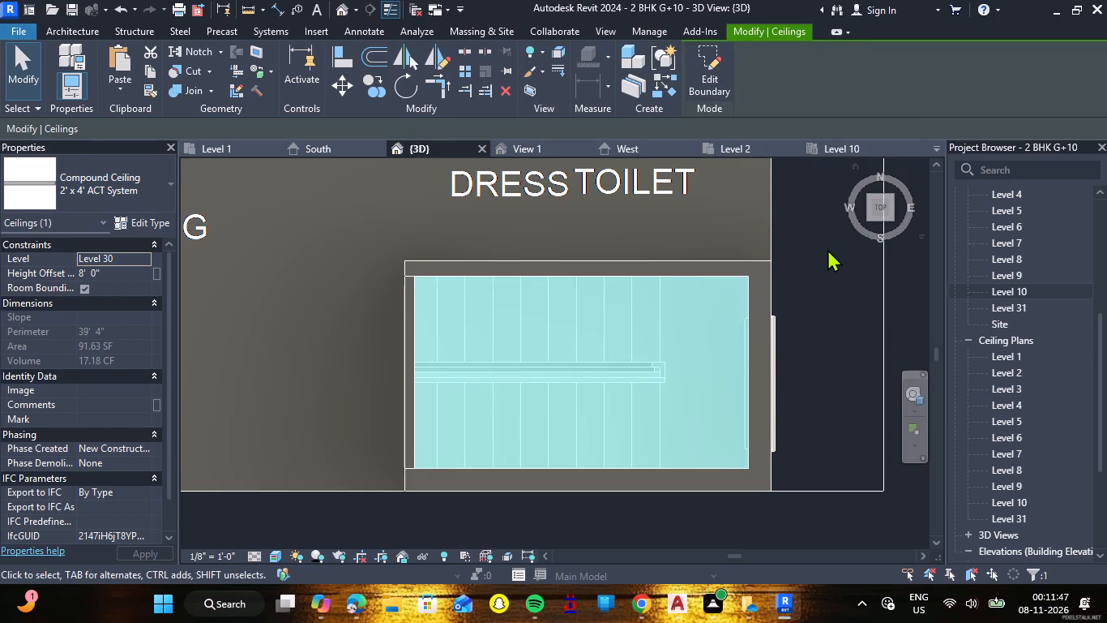
Delete the misplaced 2' x 4' ACT System ceiling on Level 1 at the building's ground-floor stair corner.
right_drag(795, 402, 803, 311)
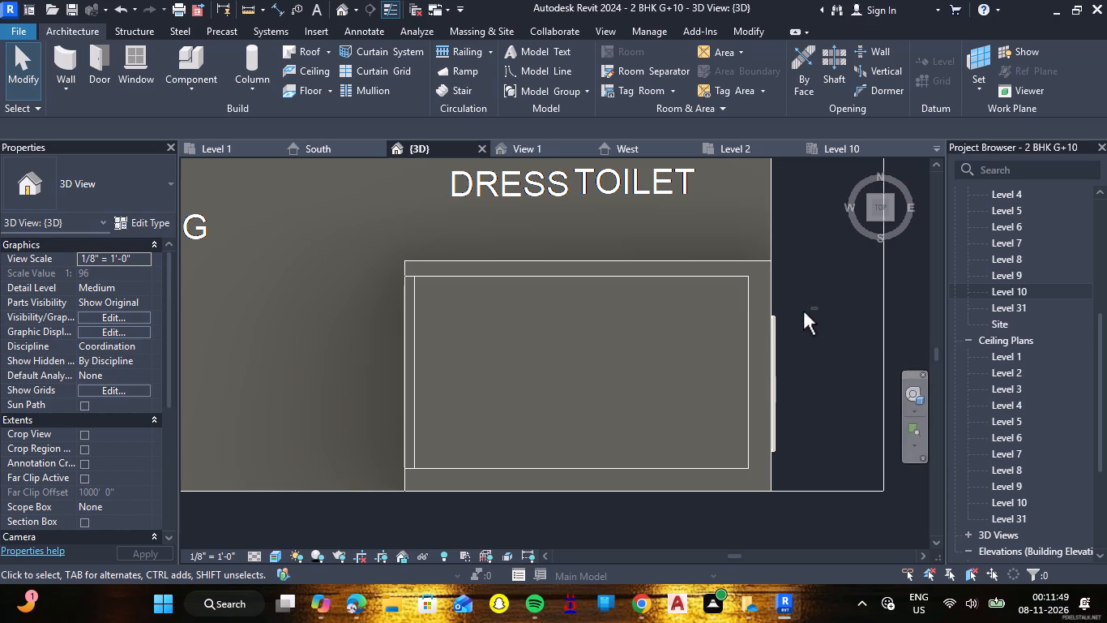
right_drag(803, 311, 803, 307)
shift+right_drag(789, 520, 802, 396)
shift+middle_drag(788, 519, 792, 428)
scroll(786, 406, down, 12)
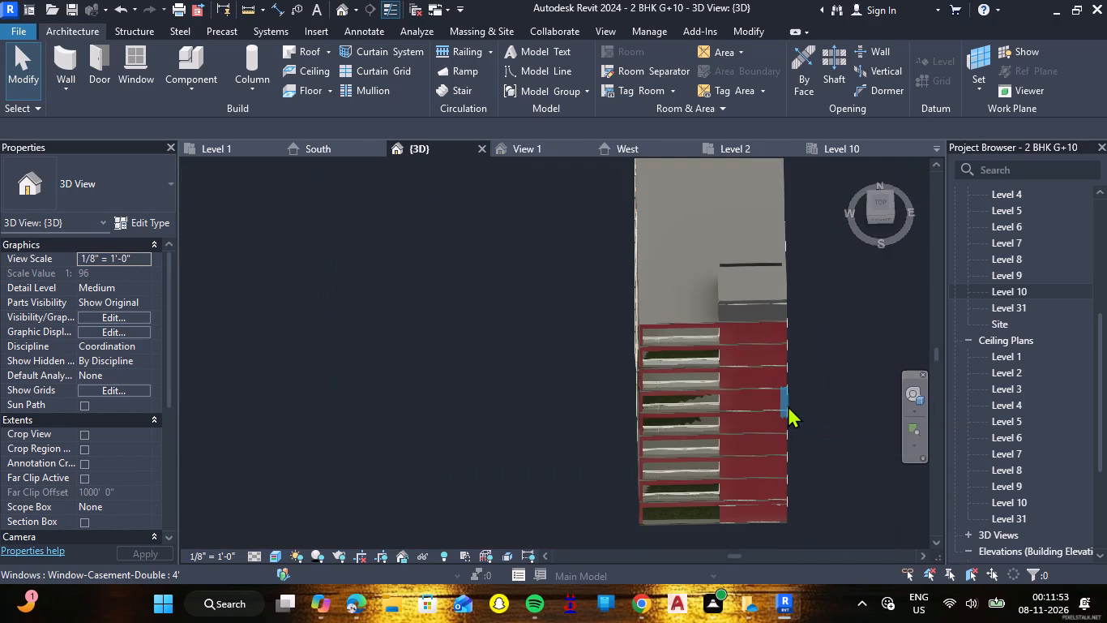
scroll(753, 524, up, 16)
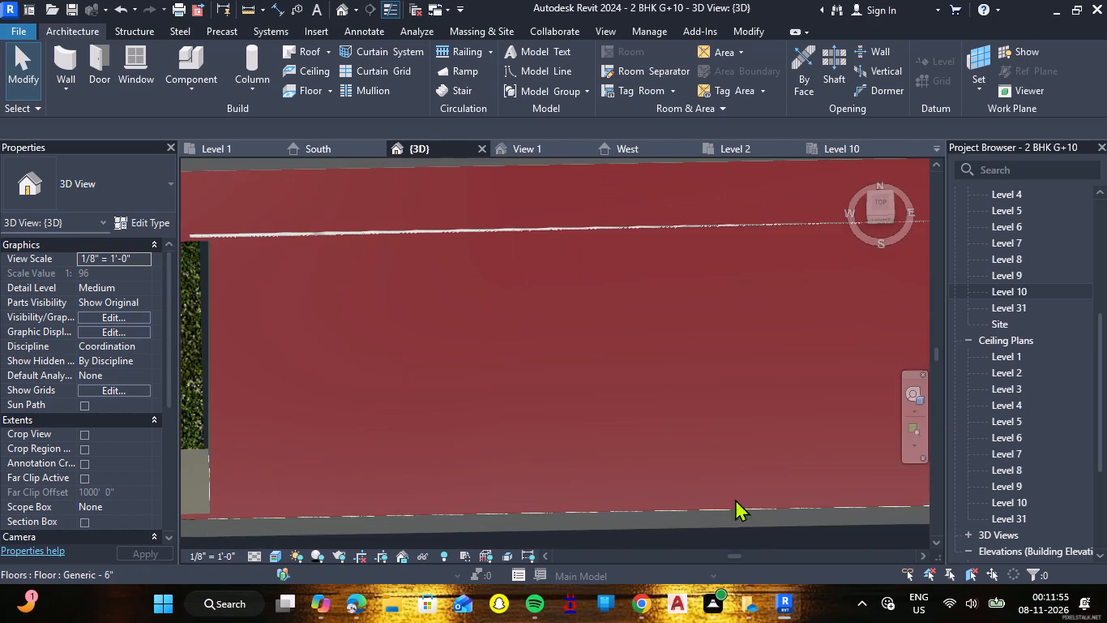
scroll(722, 470, down, 3)
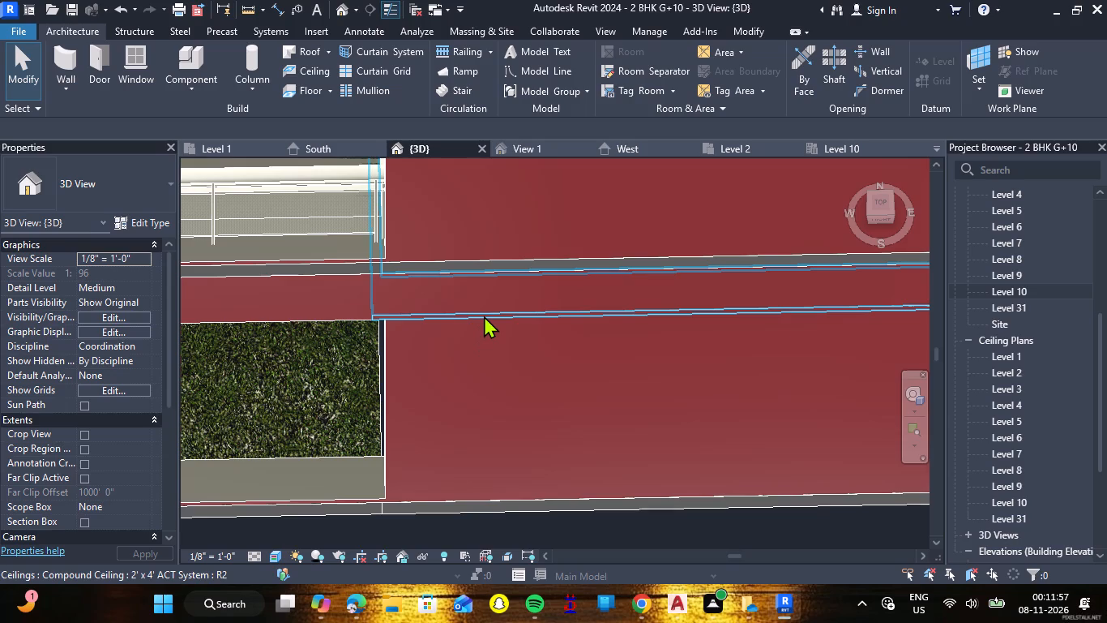
click(484, 316)
scroll(459, 342, down, 5)
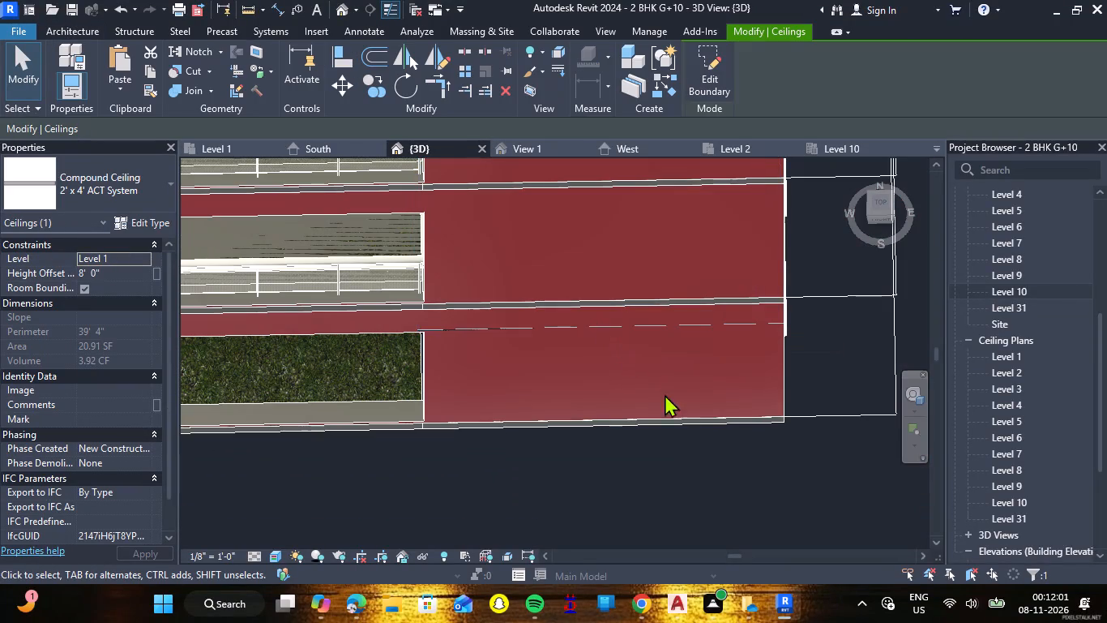
scroll(679, 369, down, 4)
click(703, 342)
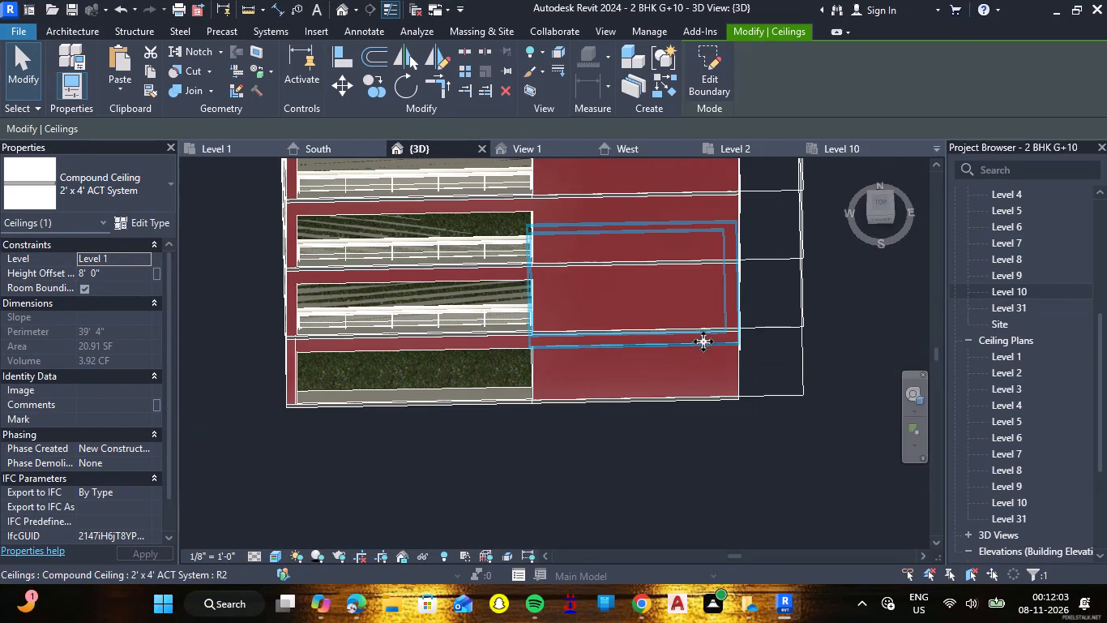
key(Delete)
Examine the building from several sides and the stair shaft opening at its base.
scroll(751, 369, down, 5)
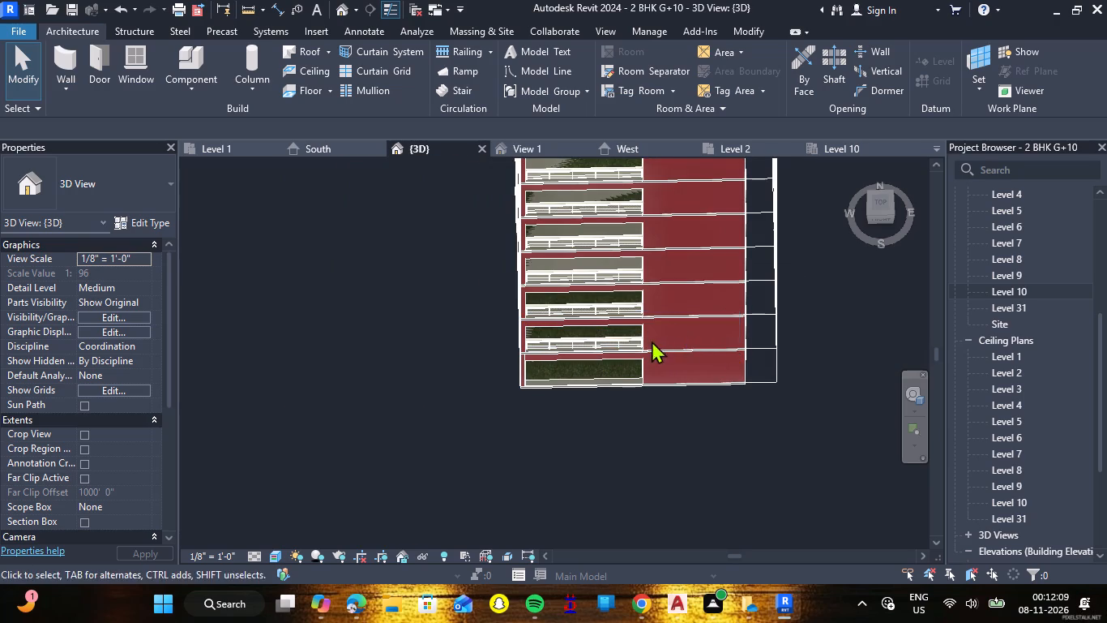
scroll(679, 382, down, 6)
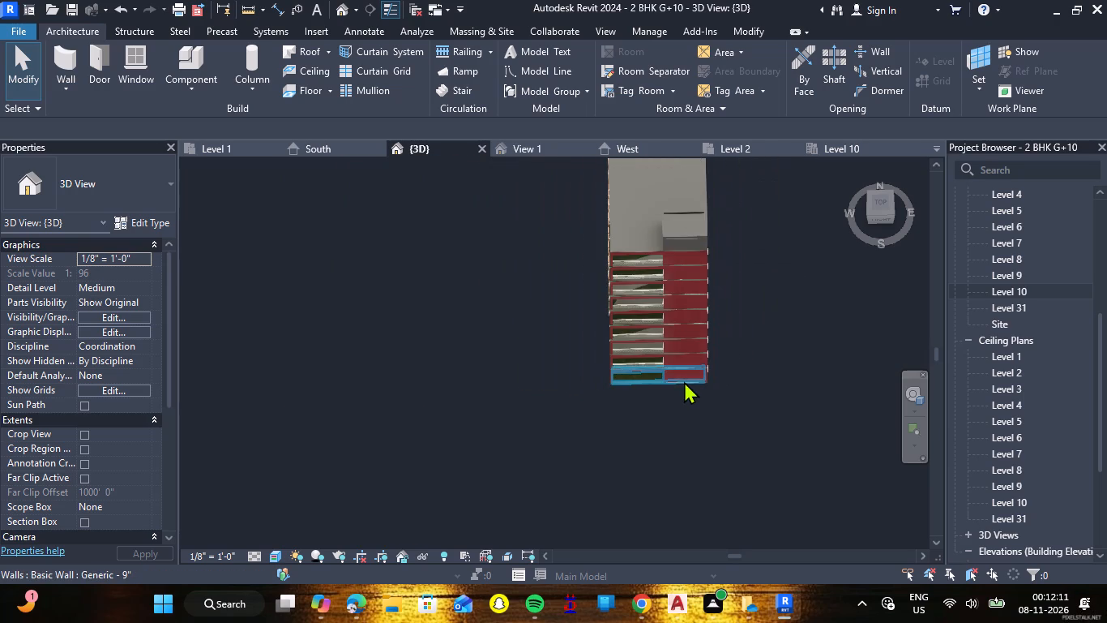
shift+right_drag(630, 247, 664, 249)
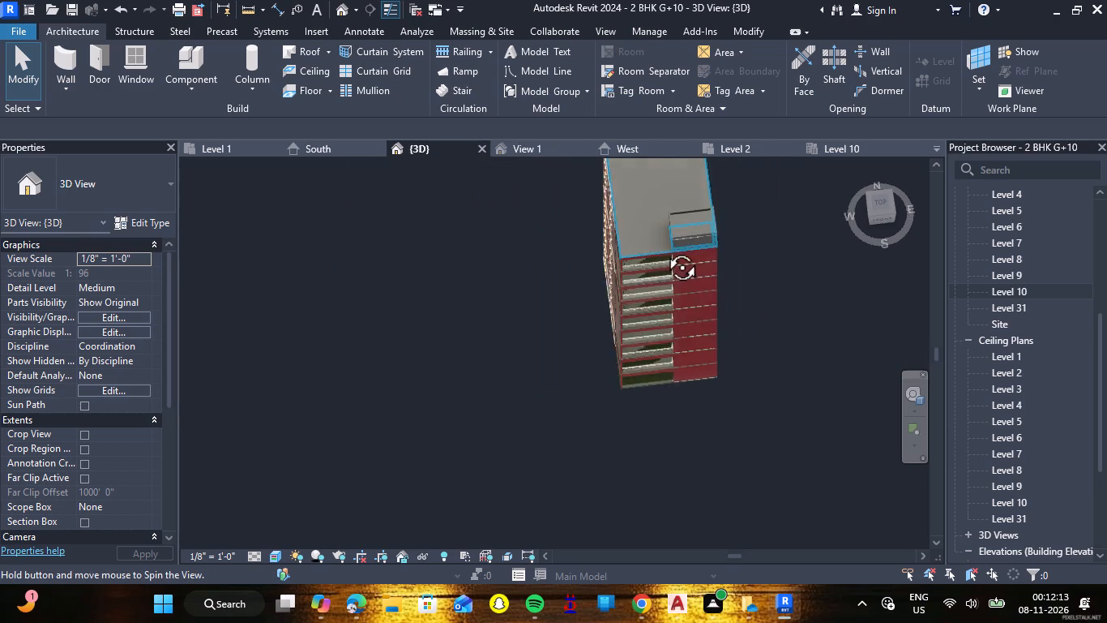
shift+right_drag(664, 249, 780, 243)
scroll(753, 286, down, 5)
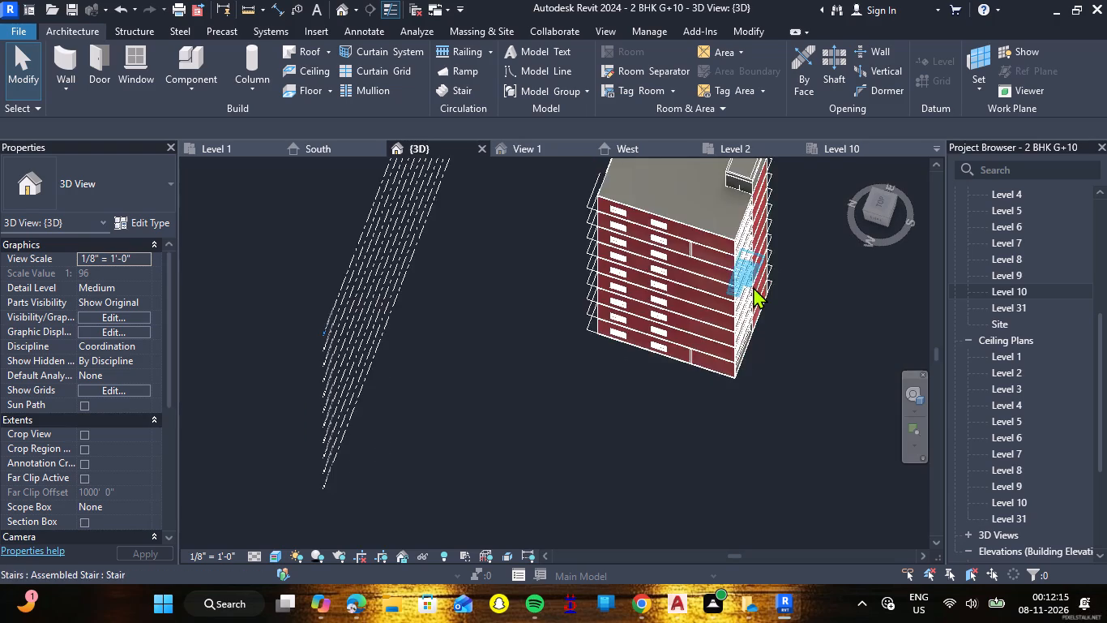
click(879, 226)
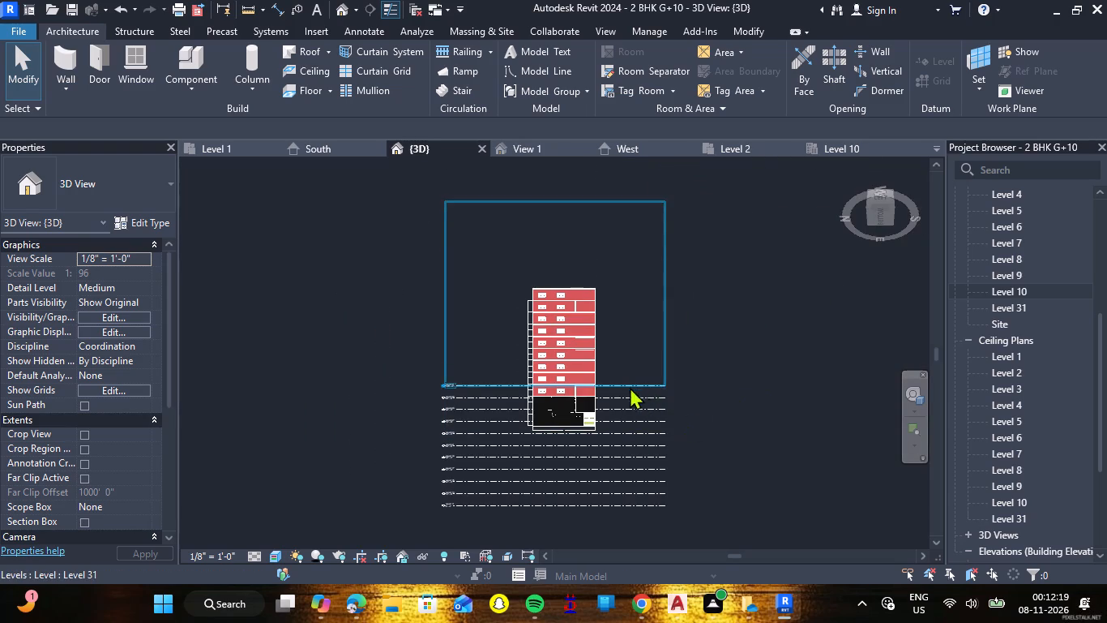
scroll(582, 409, up, 8)
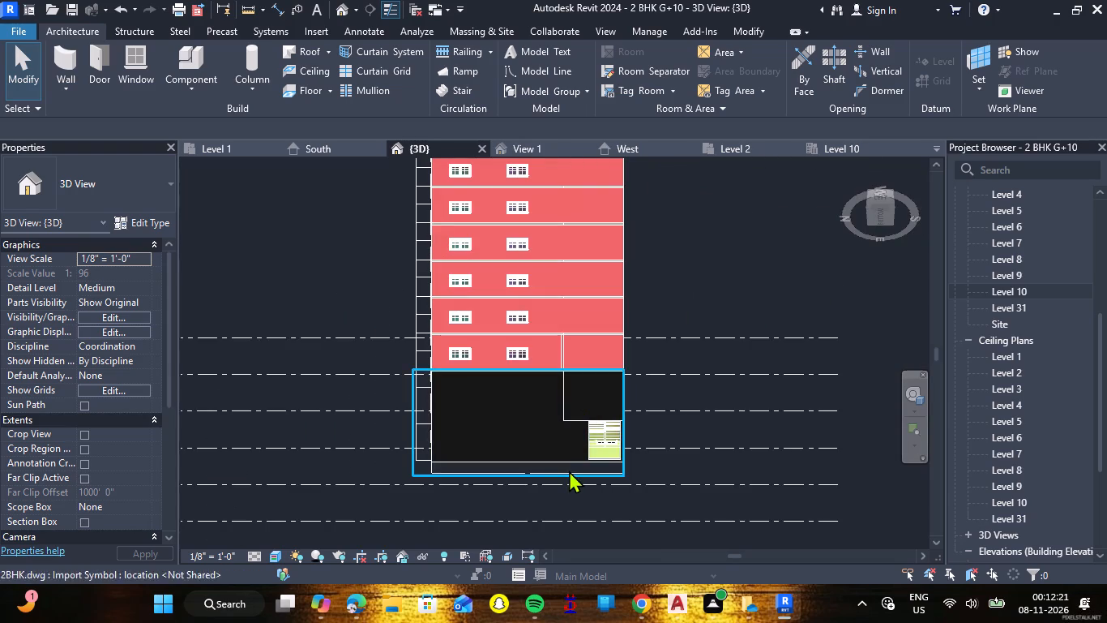
scroll(569, 459, up, 6)
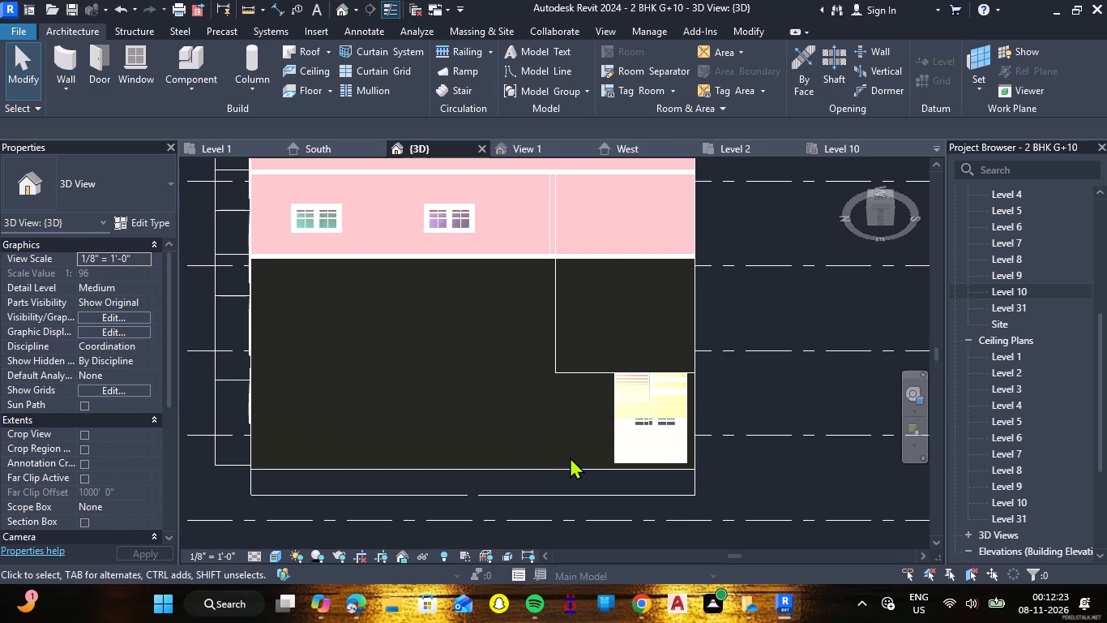
scroll(575, 453, down, 3)
scroll(646, 459, up, 2)
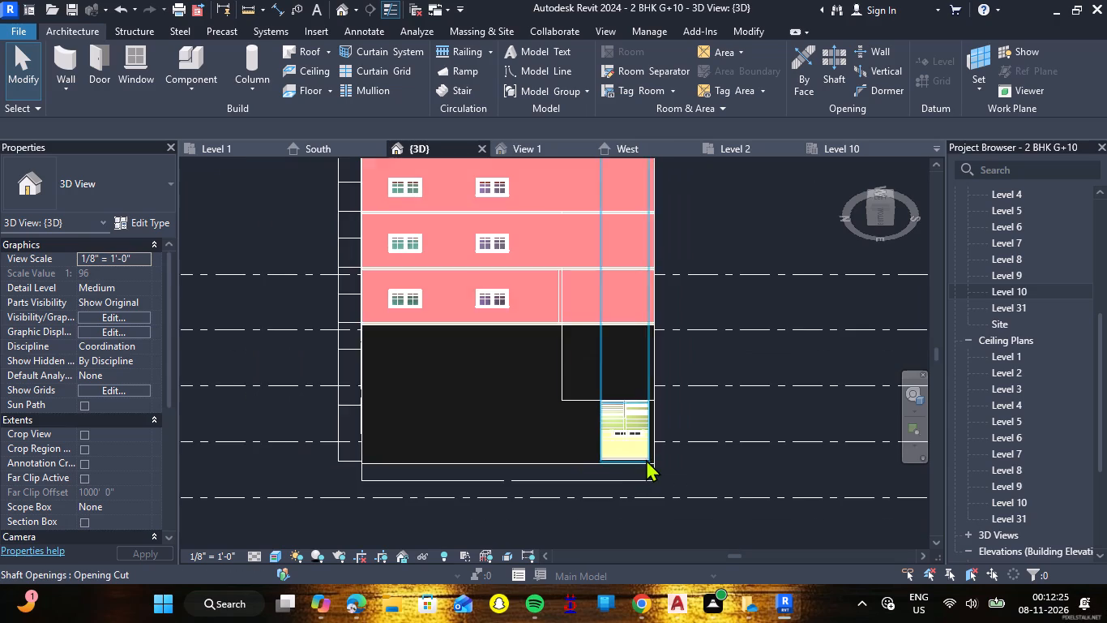
scroll(646, 459, up, 5)
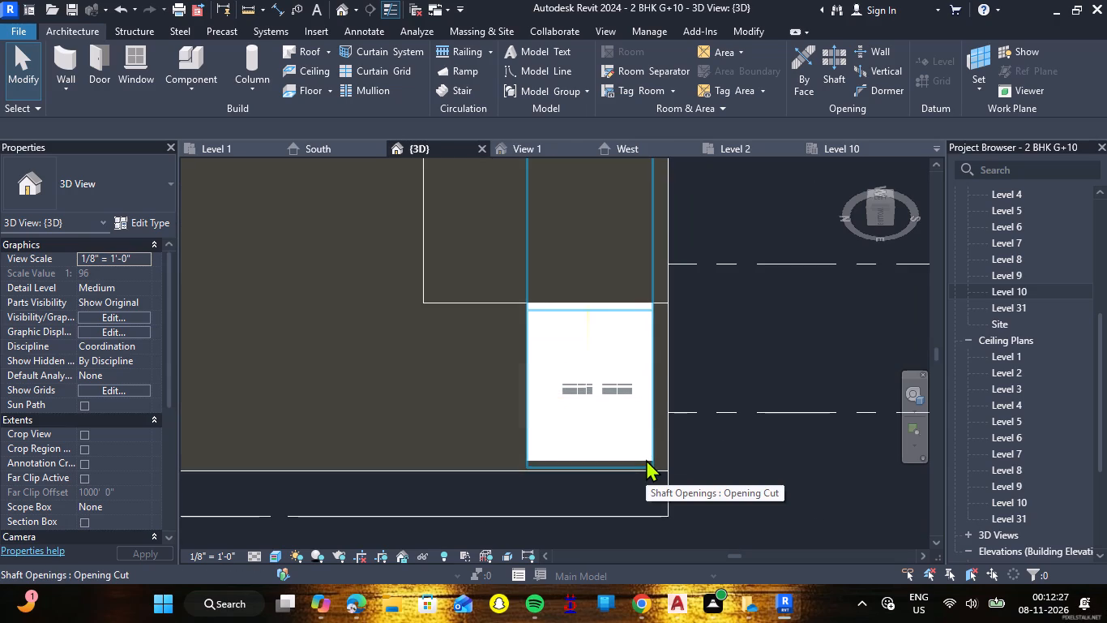
Inspect the stair shaft opening at the building's base in 3D and on the Level 1 plan, including its Base Offset.
click(655, 360)
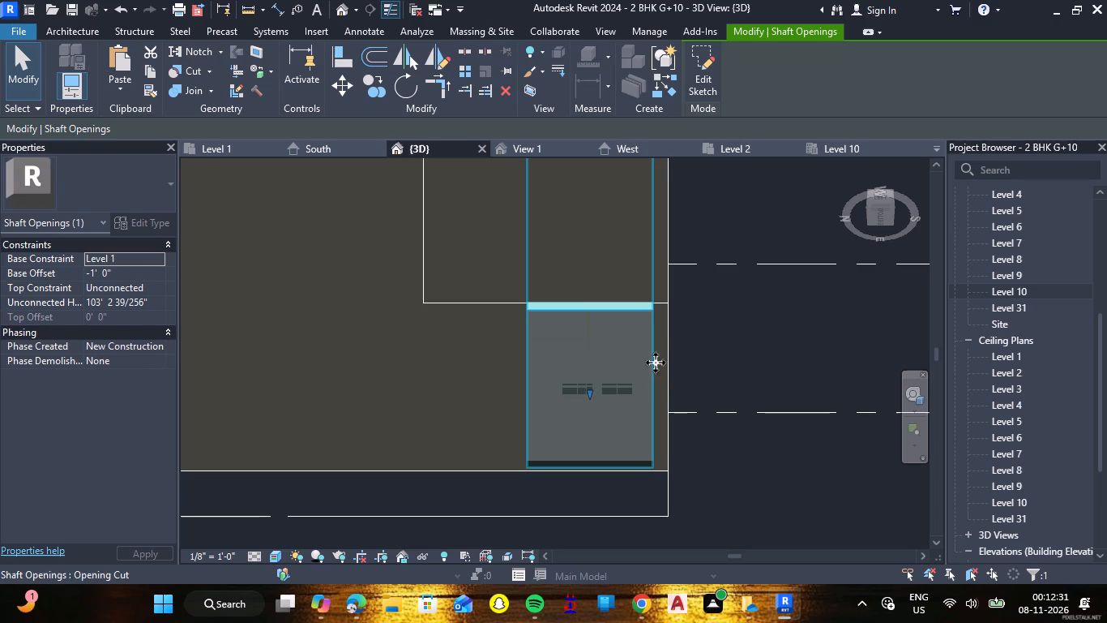
scroll(706, 392, down, 6)
shift+middle_drag(741, 430, 578, 415)
shift+right_drag(741, 430, 578, 415)
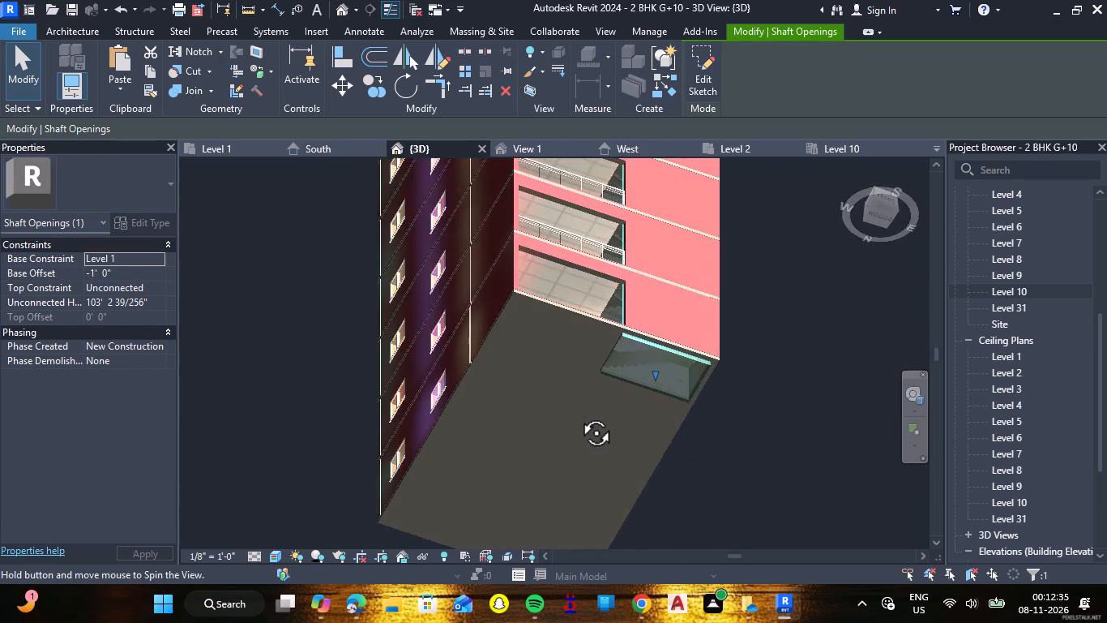
shift+middle_drag(578, 415, 549, 419)
shift+right_drag(578, 415, 549, 419)
scroll(733, 367, up, 3)
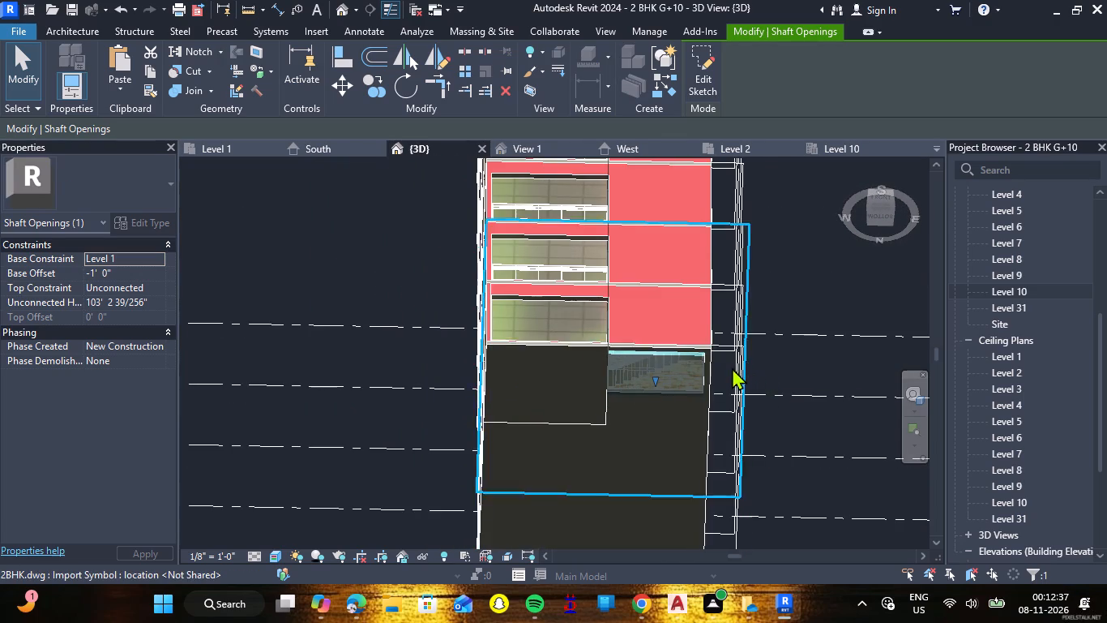
scroll(732, 367, up, 4)
key(Escape)
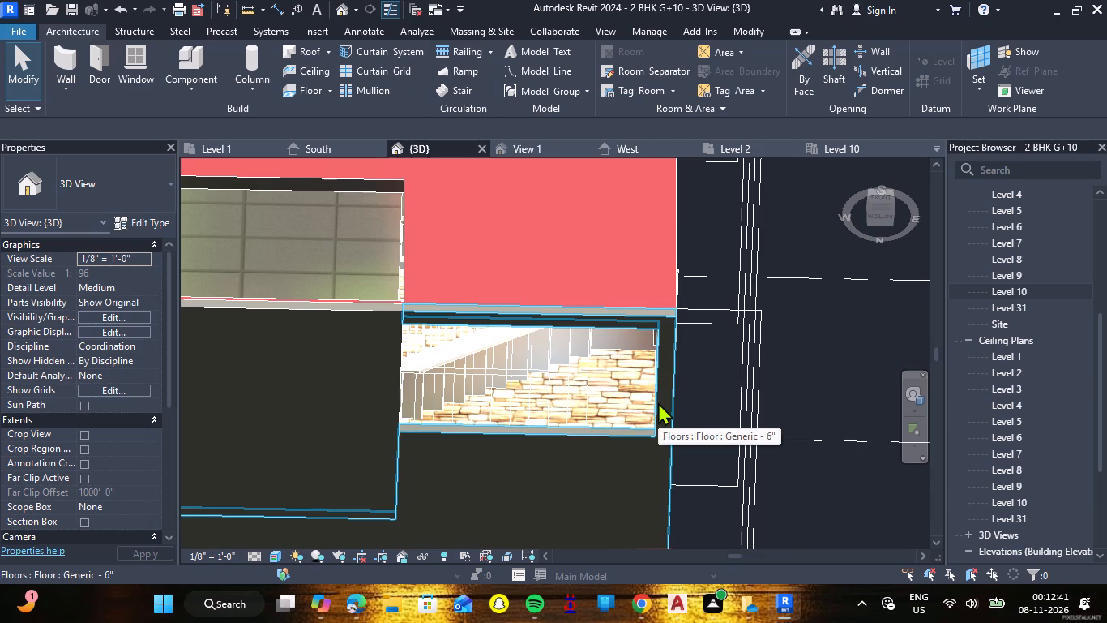
click(224, 147)
scroll(538, 367, down, 6)
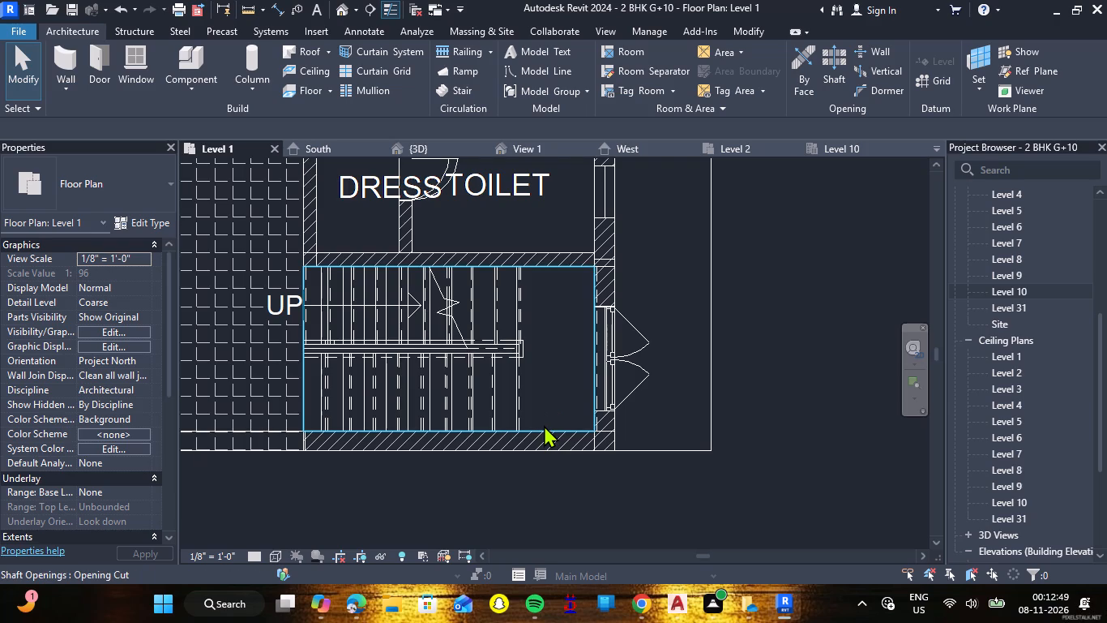
click(544, 425)
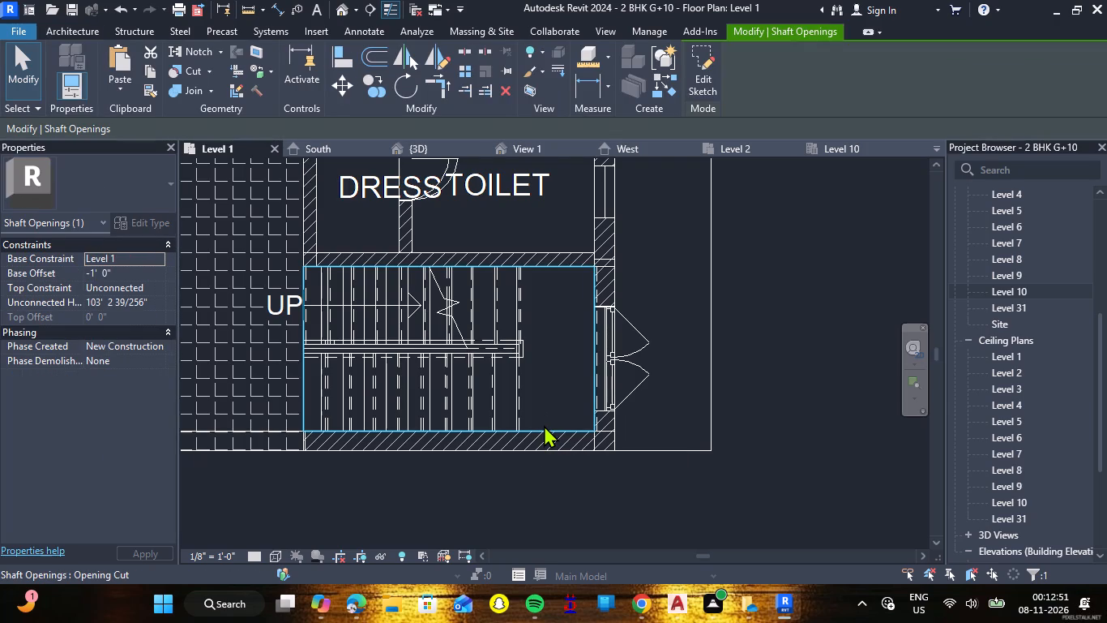
click(424, 141)
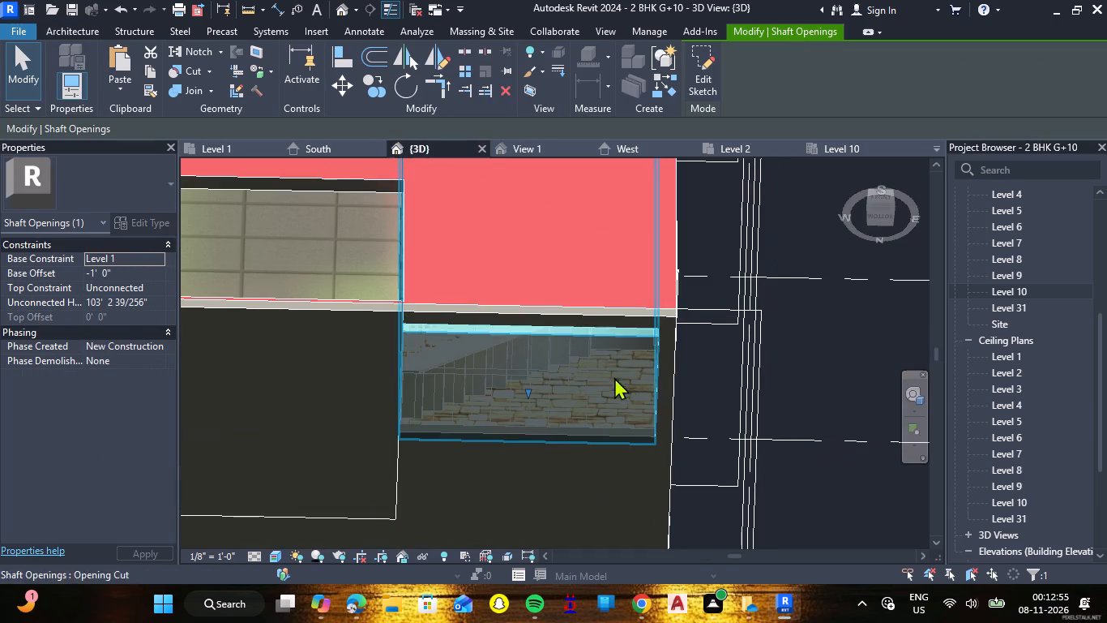
click(151, 269)
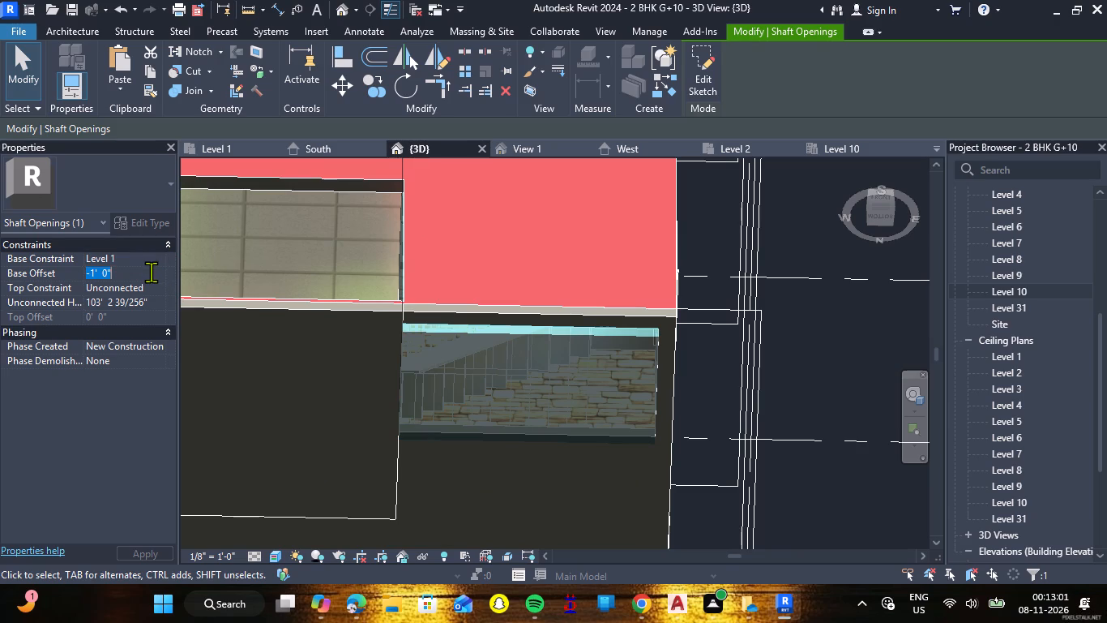
key(Escape)
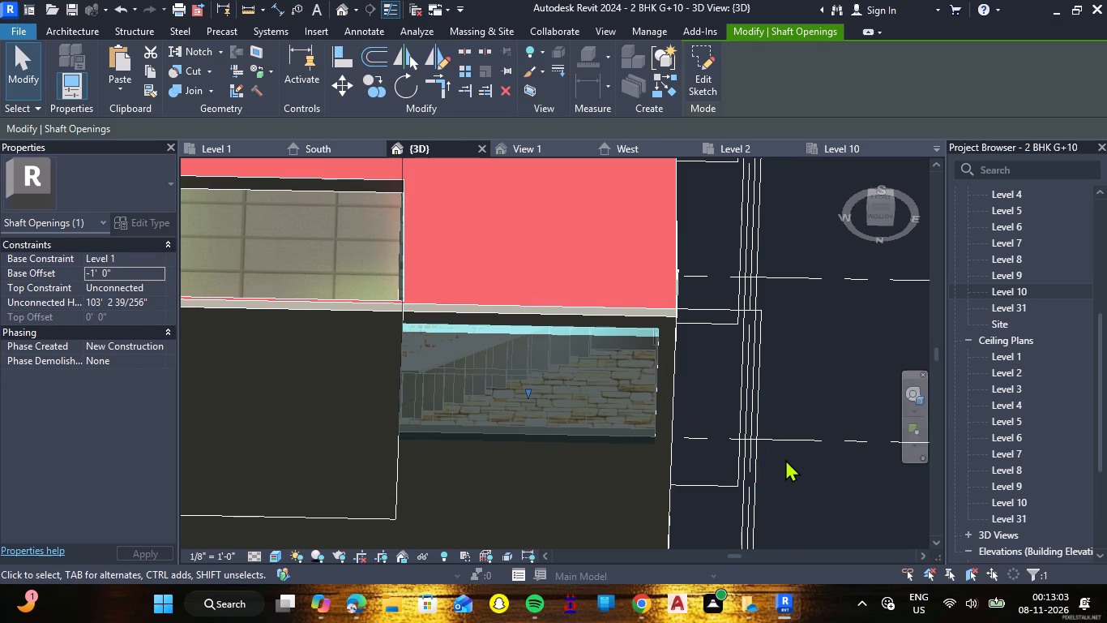
key(Escape)
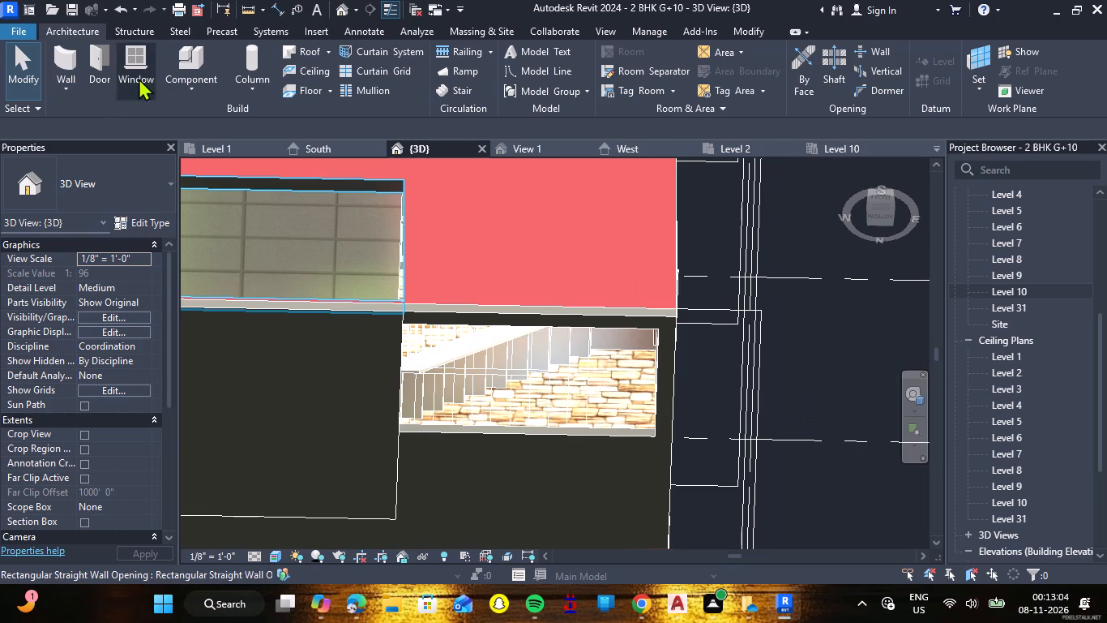
Create a rectangular Generic - 6" floor on Level 1 covering the stairwell between its inner wall faces.
click(246, 143)
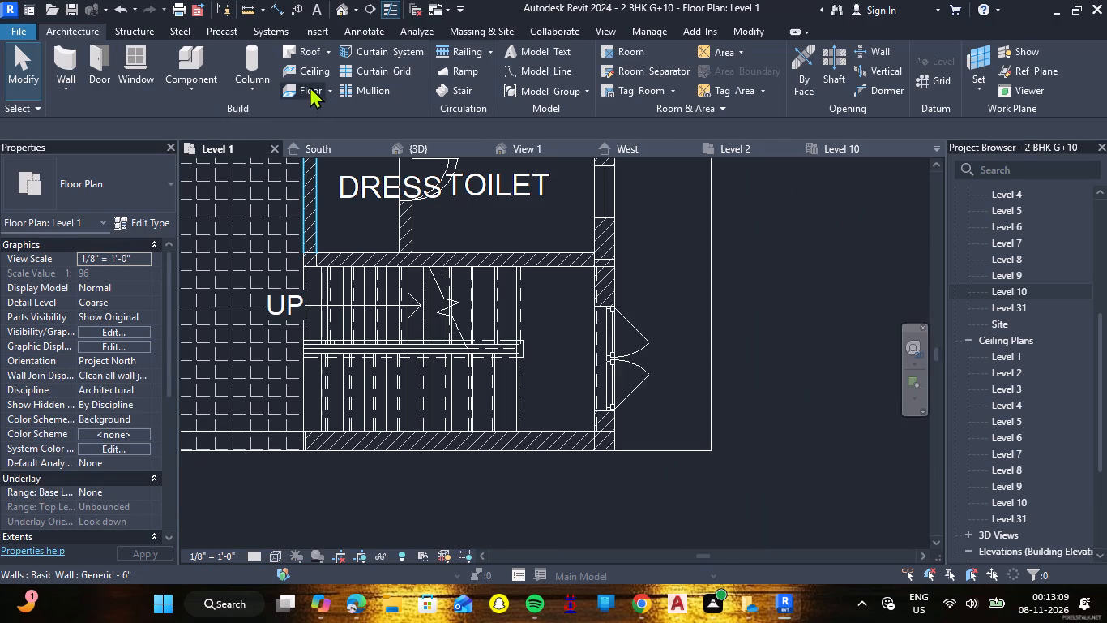
click(308, 84)
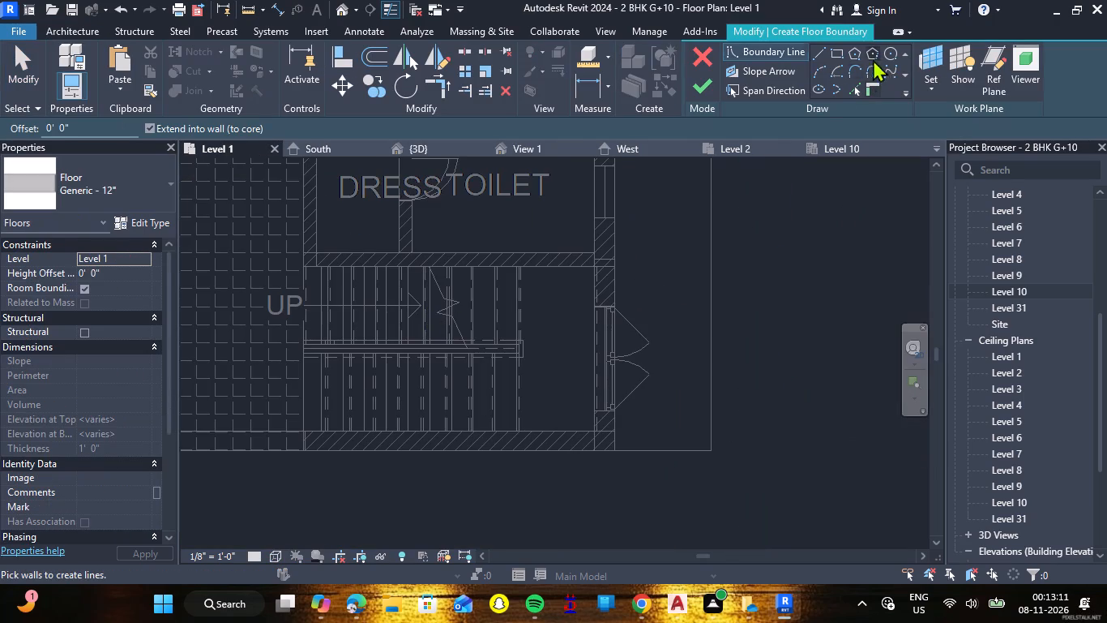
click(840, 56)
click(594, 270)
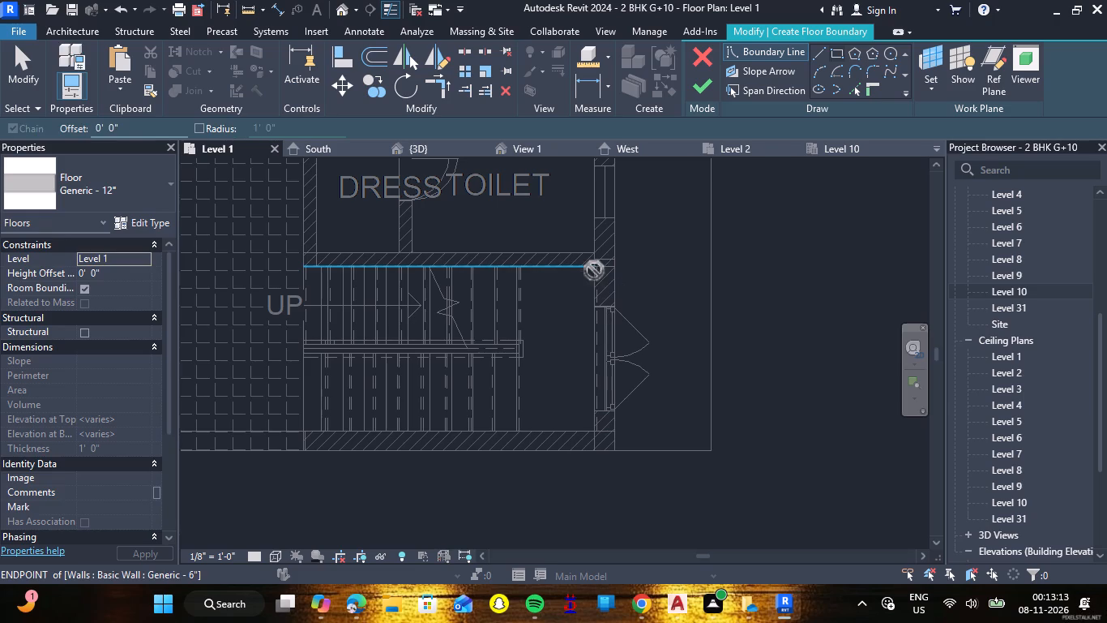
click(304, 432)
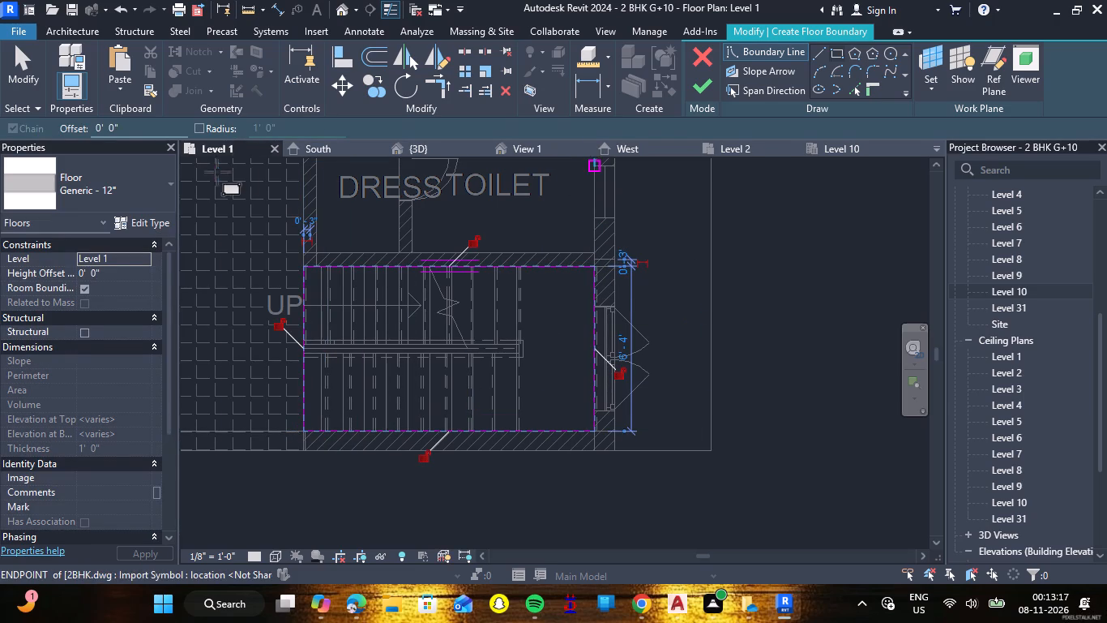
click(166, 178)
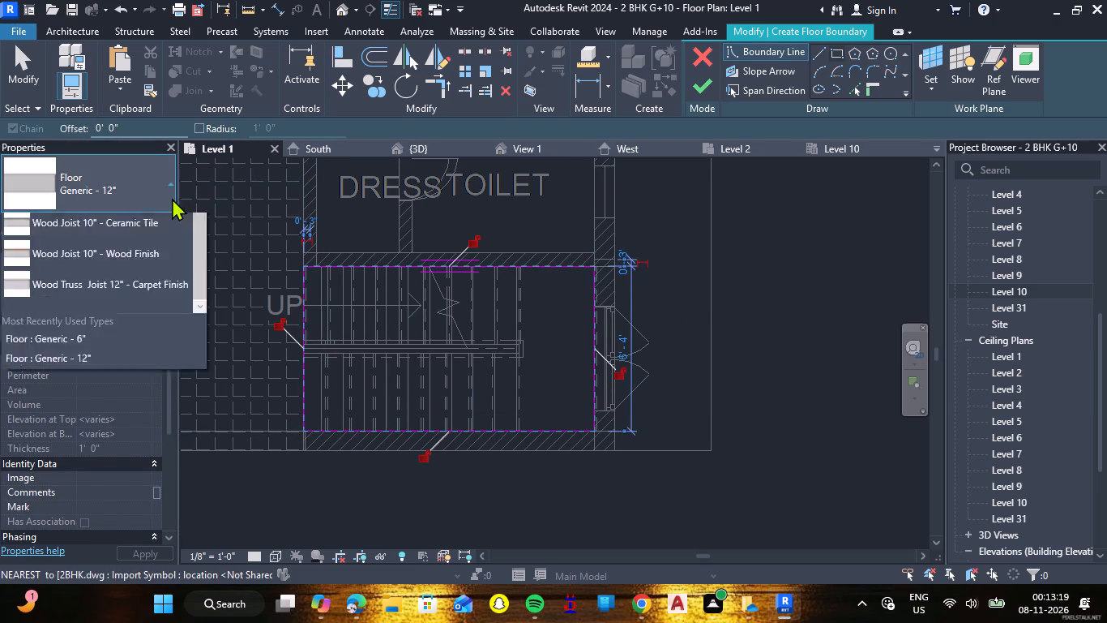
scroll(124, 308, up, 5)
click(124, 307)
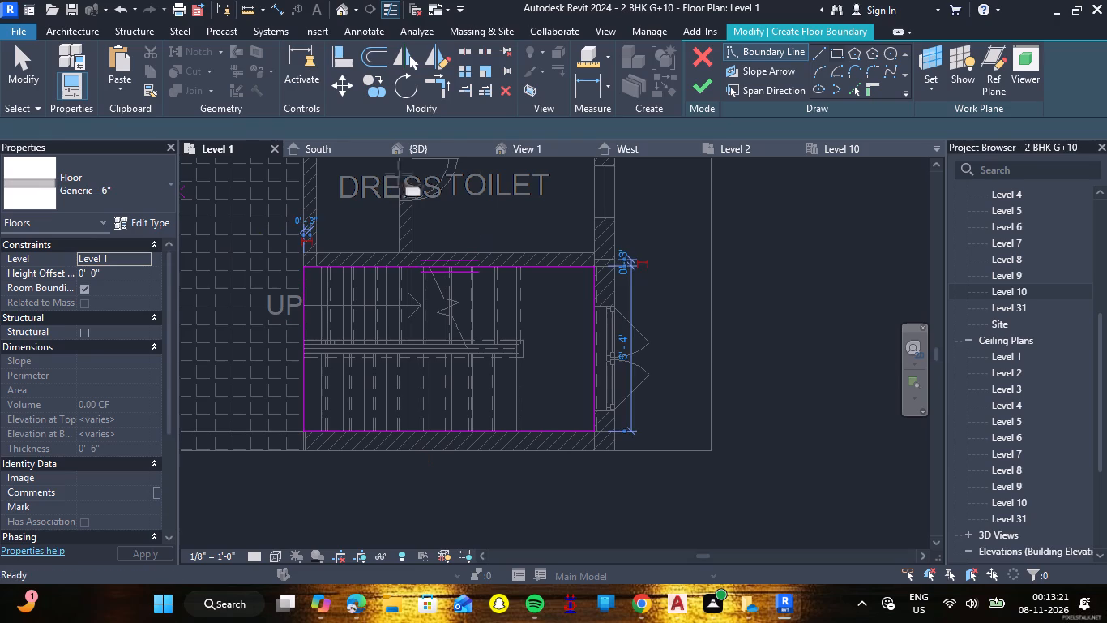
click(714, 93)
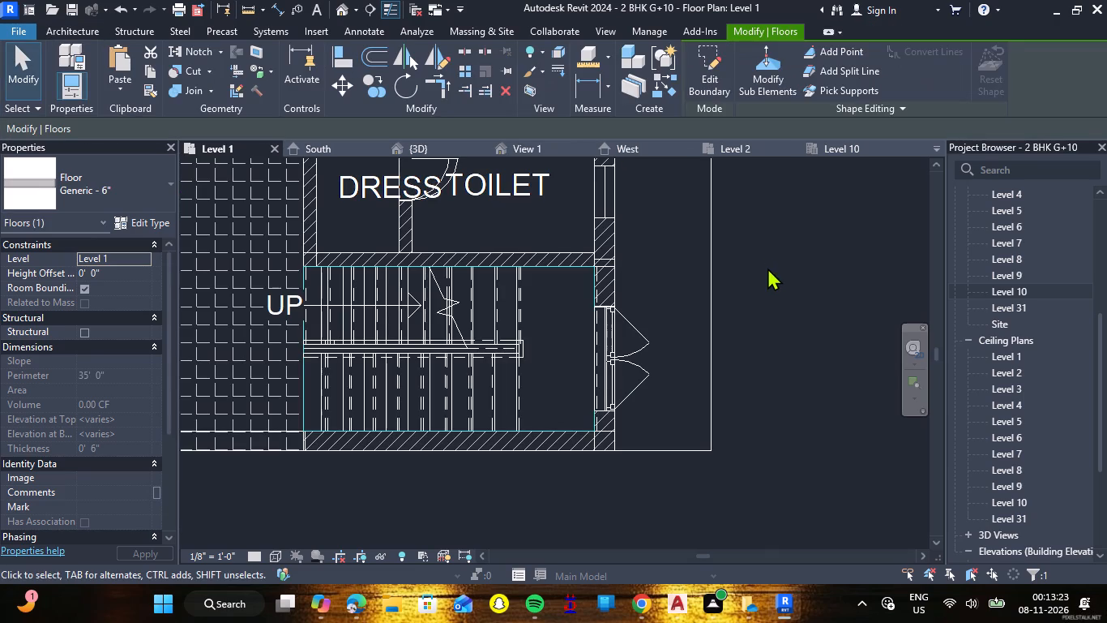
click(400, 144)
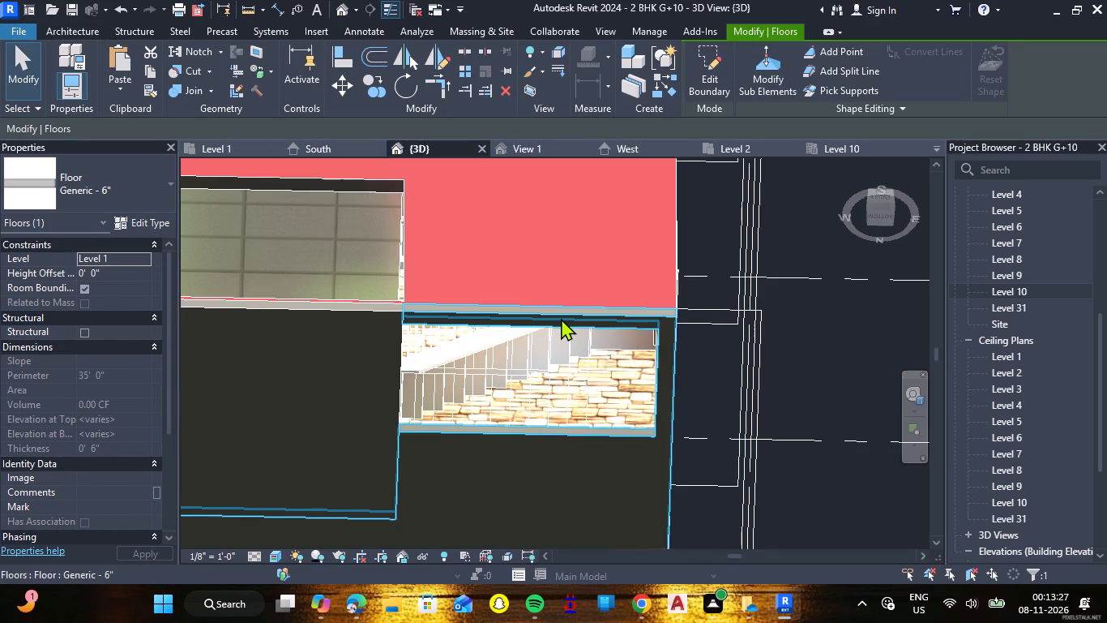
click(801, 365)
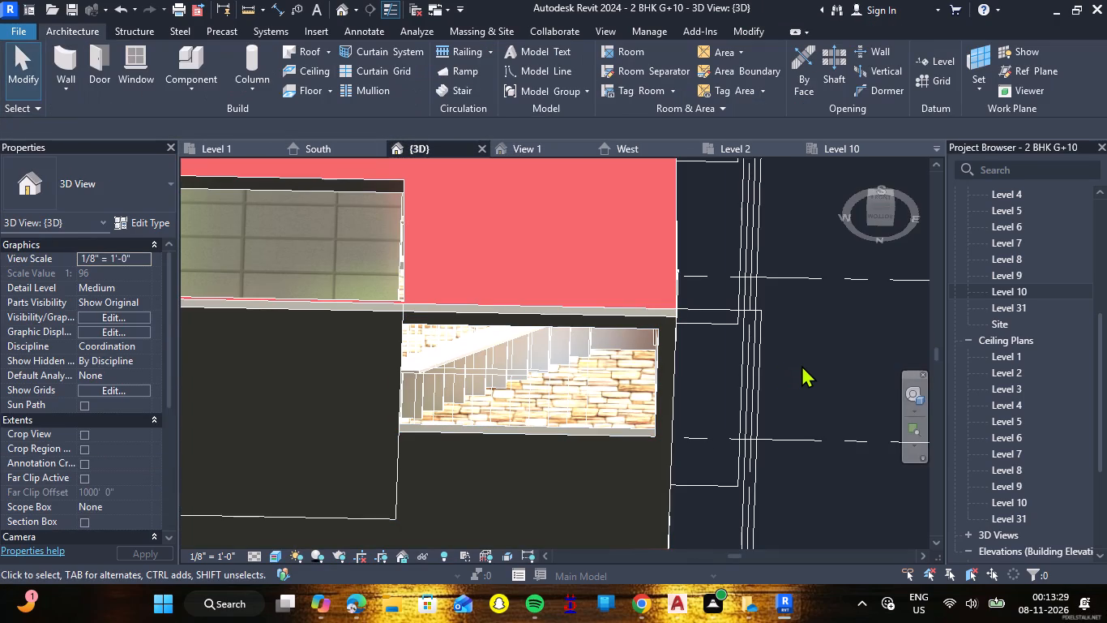
Raise the bottom of the stair shaft opening above the ground-floor slab, to a base offset of about 2 1/2" from Level 1.
scroll(800, 365, down, 5)
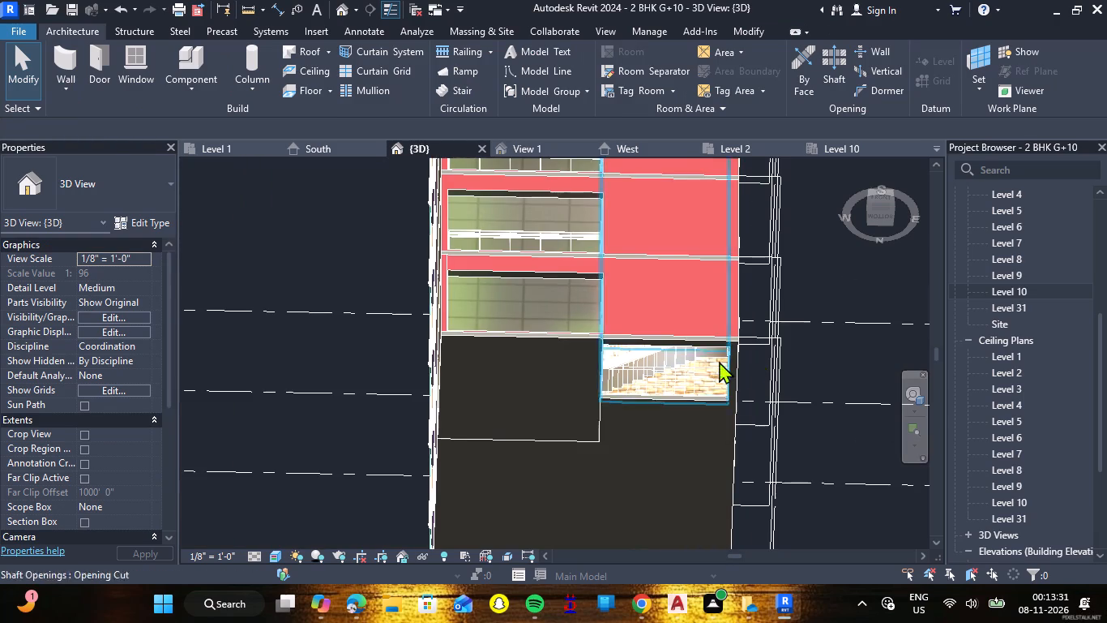
click(699, 398)
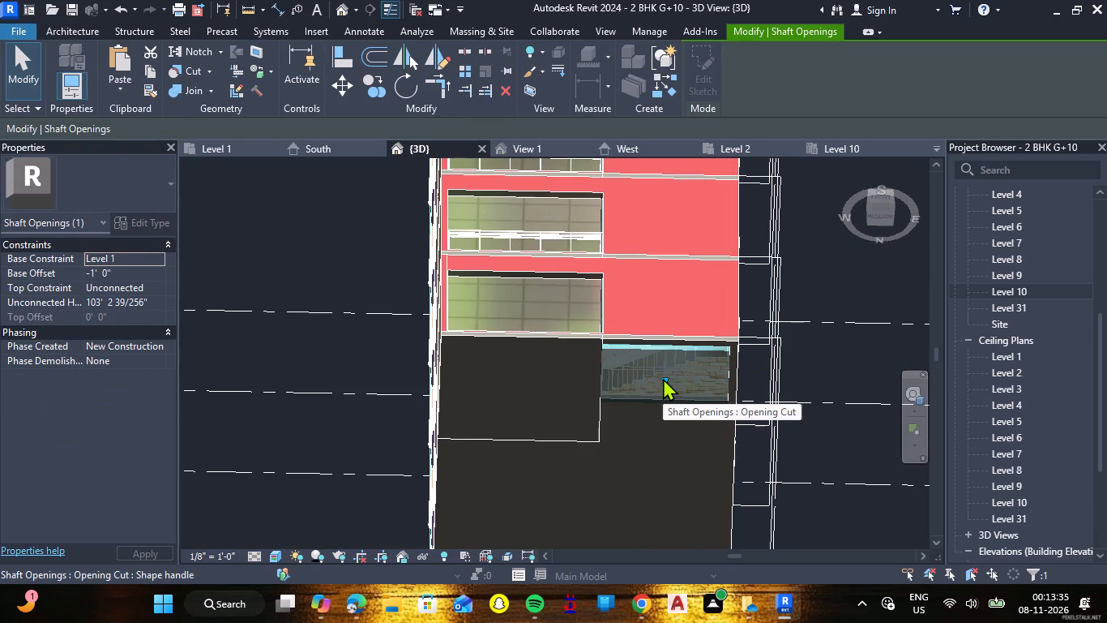
shift+middle_drag(663, 378, 658, 435)
shift+right_drag(663, 378, 658, 435)
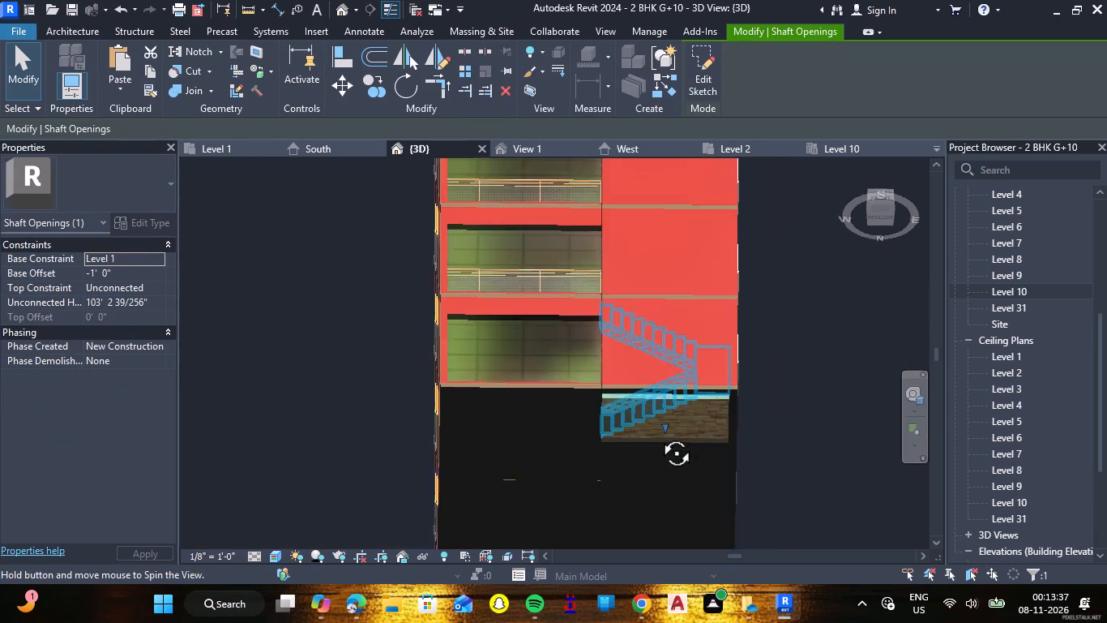
shift+middle_drag(658, 435, 652, 464)
shift+right_drag(658, 435, 652, 464)
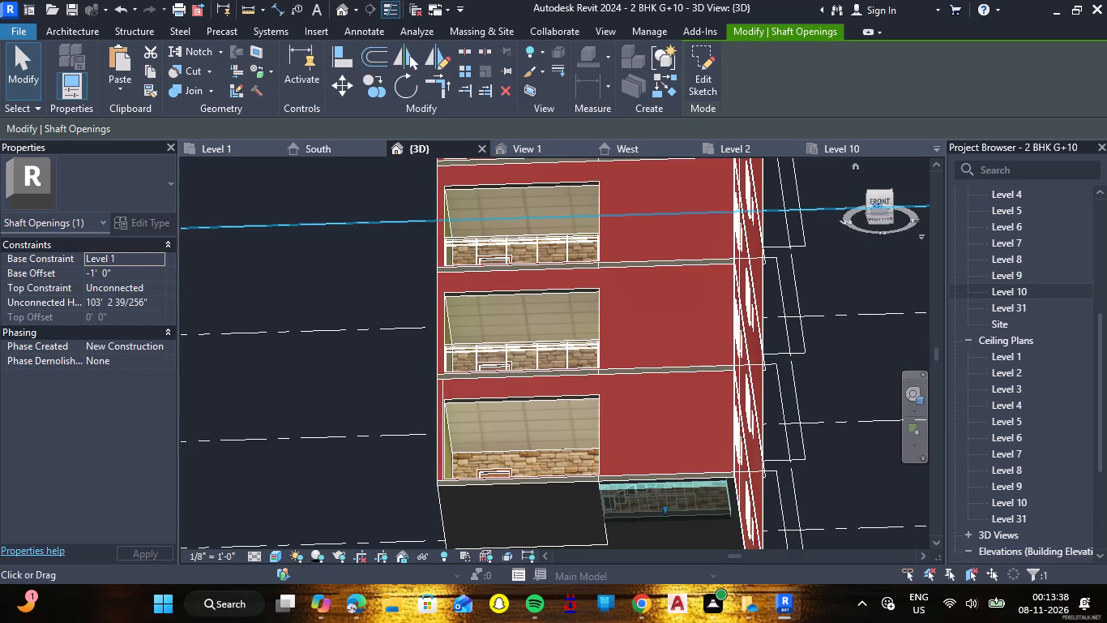
click(882, 201)
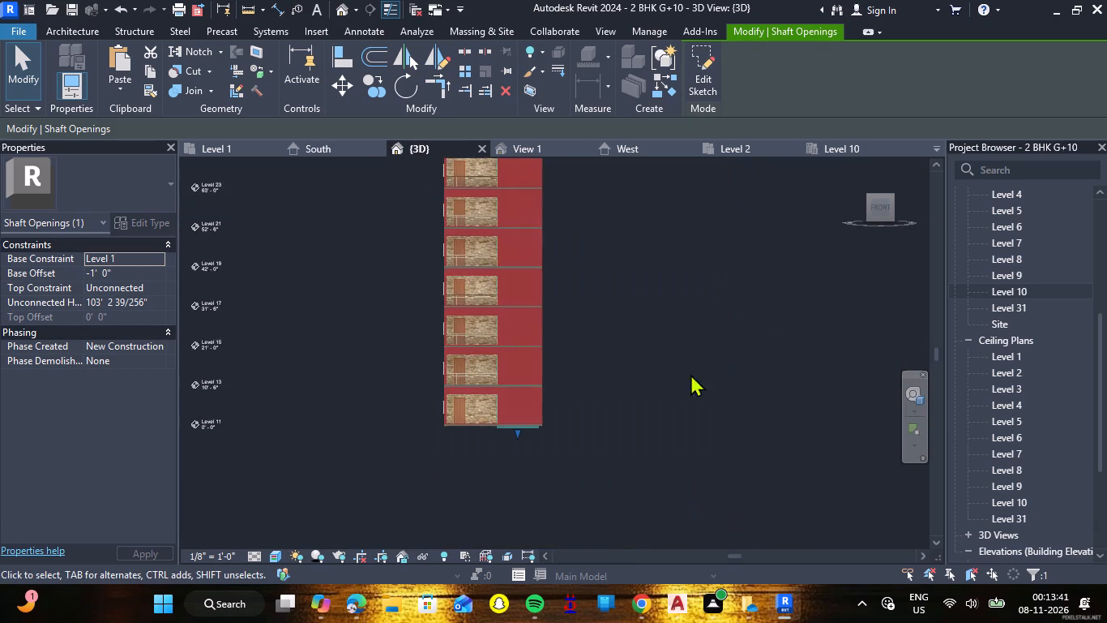
scroll(639, 435, down, 6)
scroll(602, 504, up, 3)
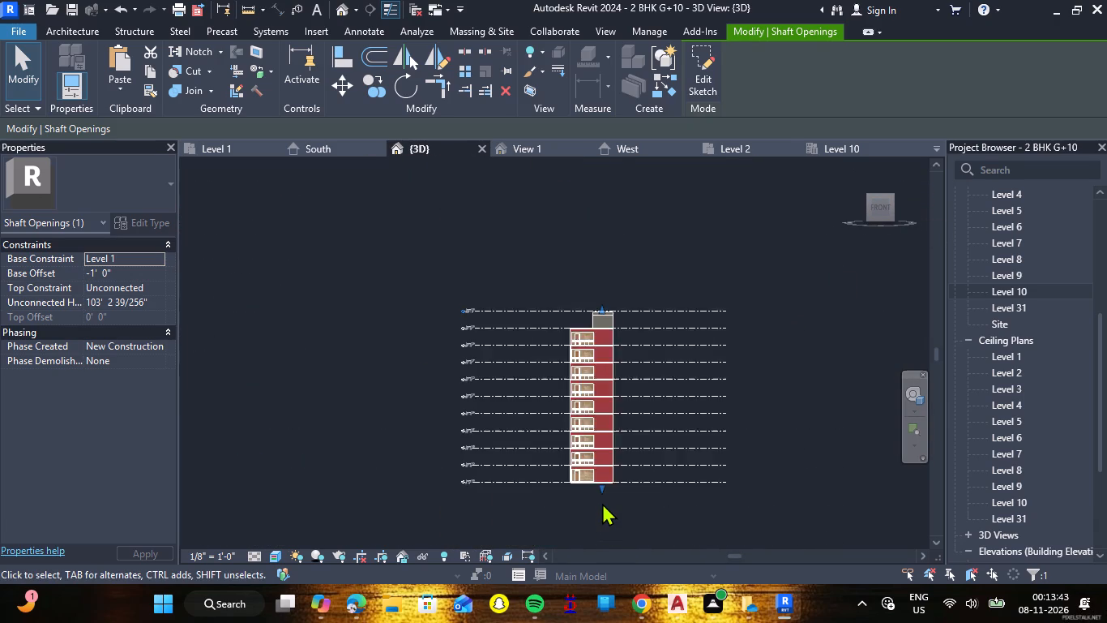
scroll(602, 503, up, 6)
scroll(614, 429, up, 8)
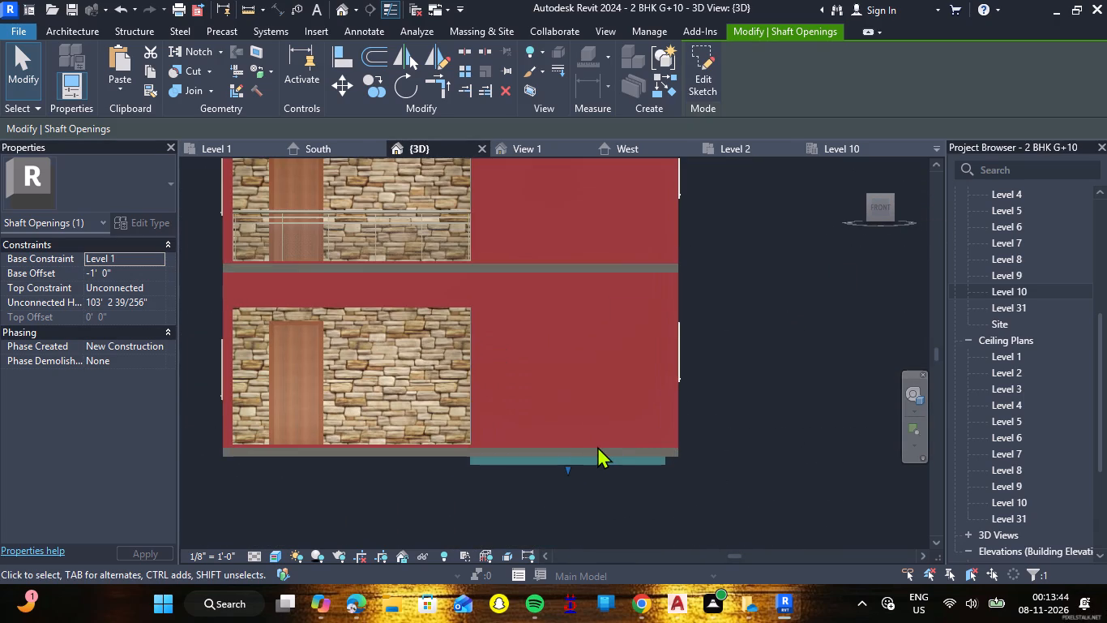
scroll(596, 448, up, 4)
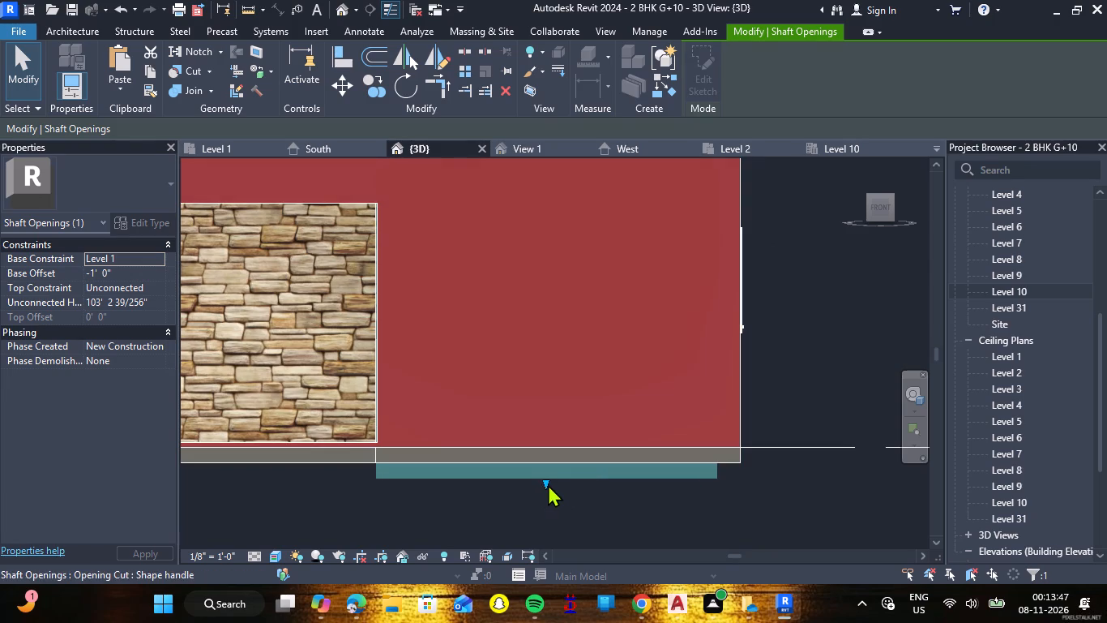
drag(548, 484, 554, 441)
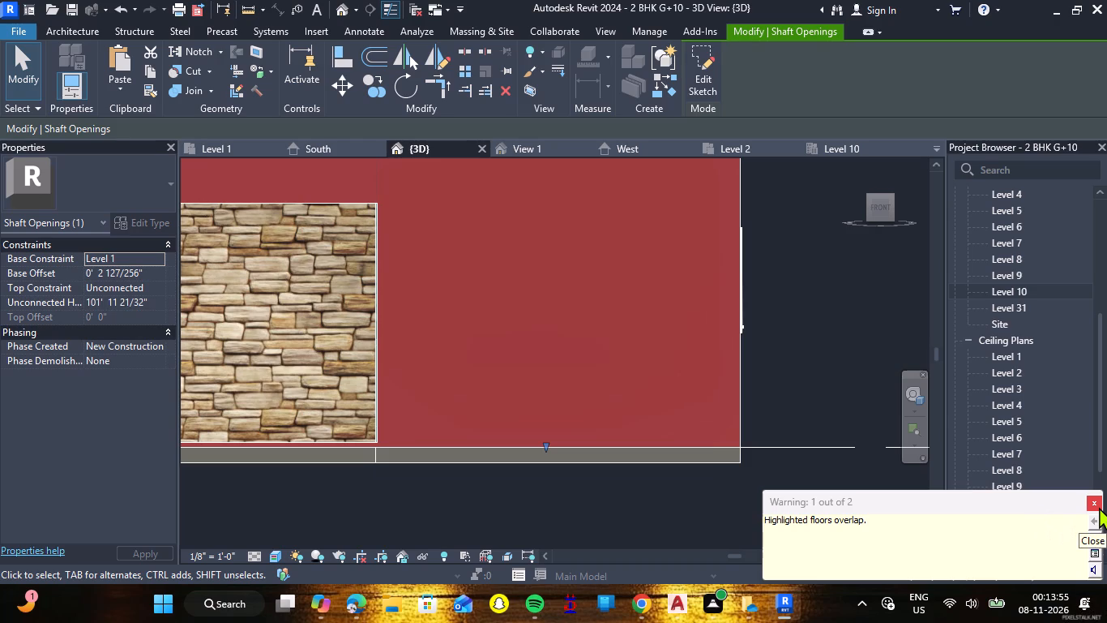
click(622, 494)
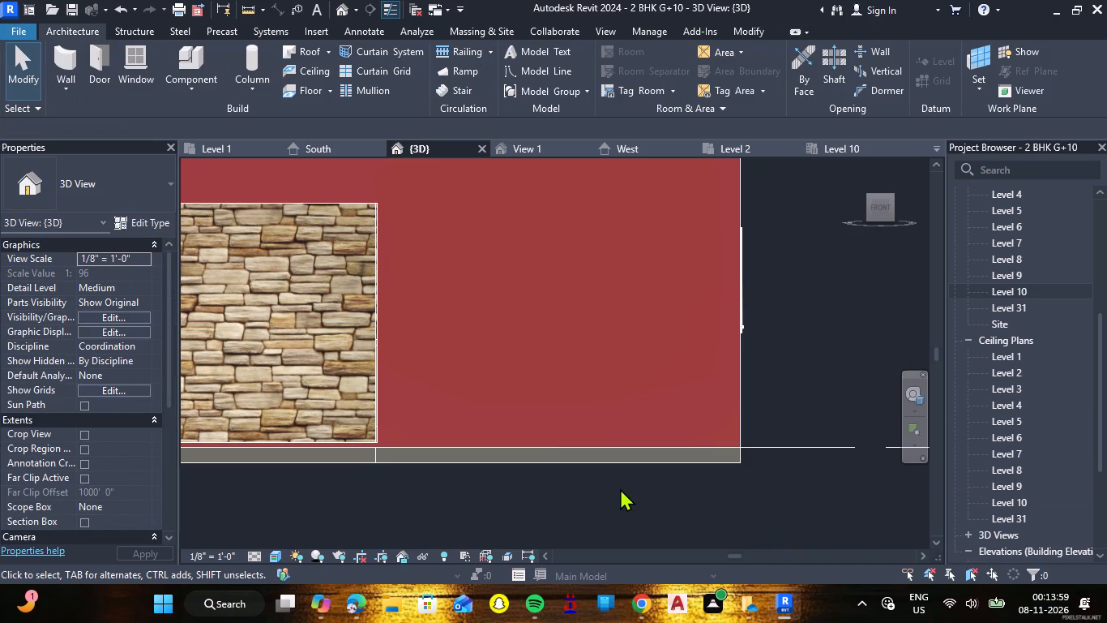
Examine the underside of the stairwell and the building's lower front after the shaft change.
shift+right_drag(620, 488, 622, 402)
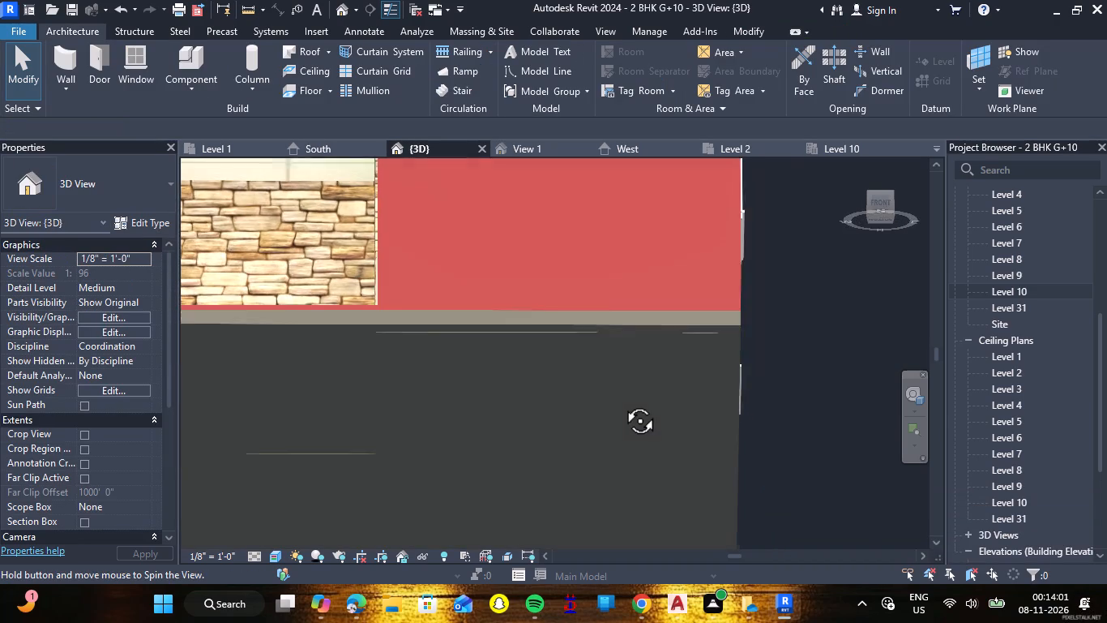
shift+right_drag(622, 402, 621, 439)
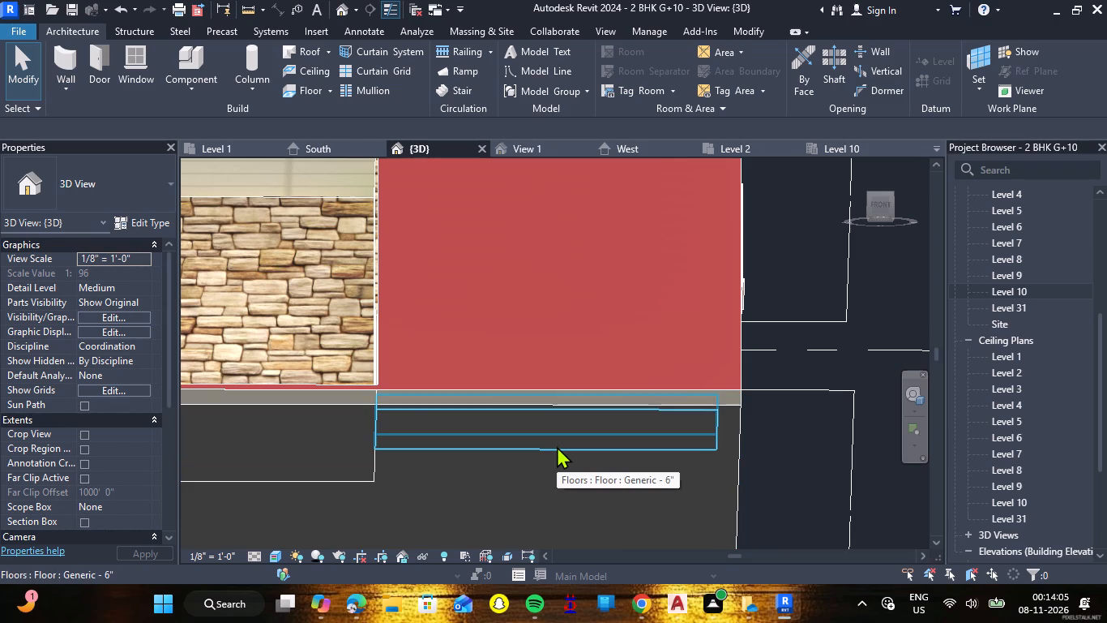
scroll(557, 446, down, 10)
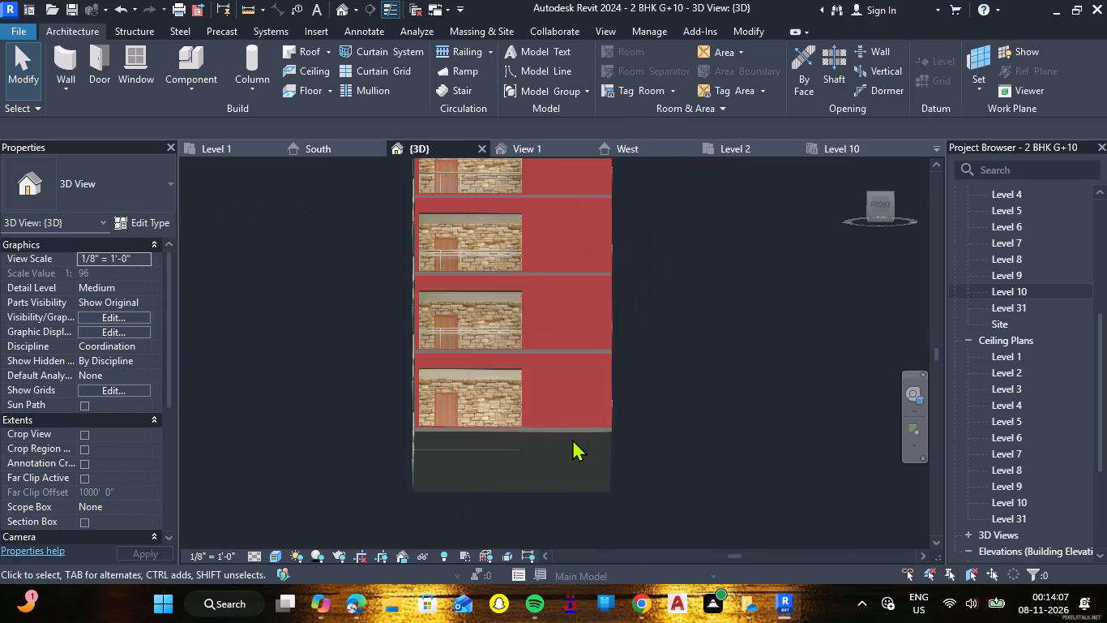
right_drag(703, 341, 691, 409)
shift+middle_drag(703, 341, 691, 409)
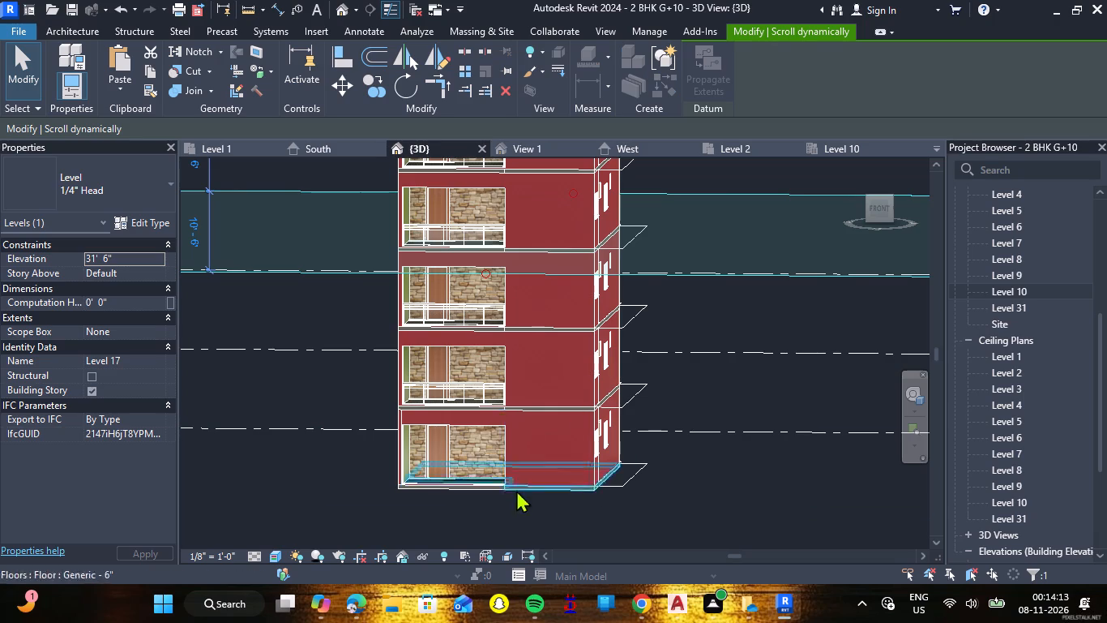
scroll(454, 494, up, 3)
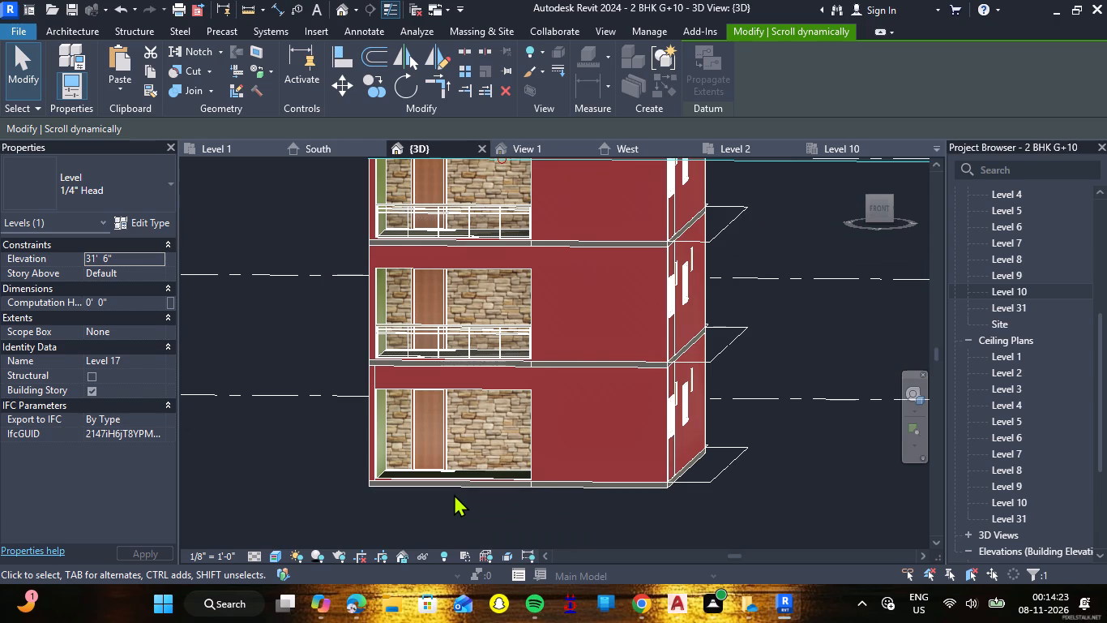
scroll(454, 493, down, 3)
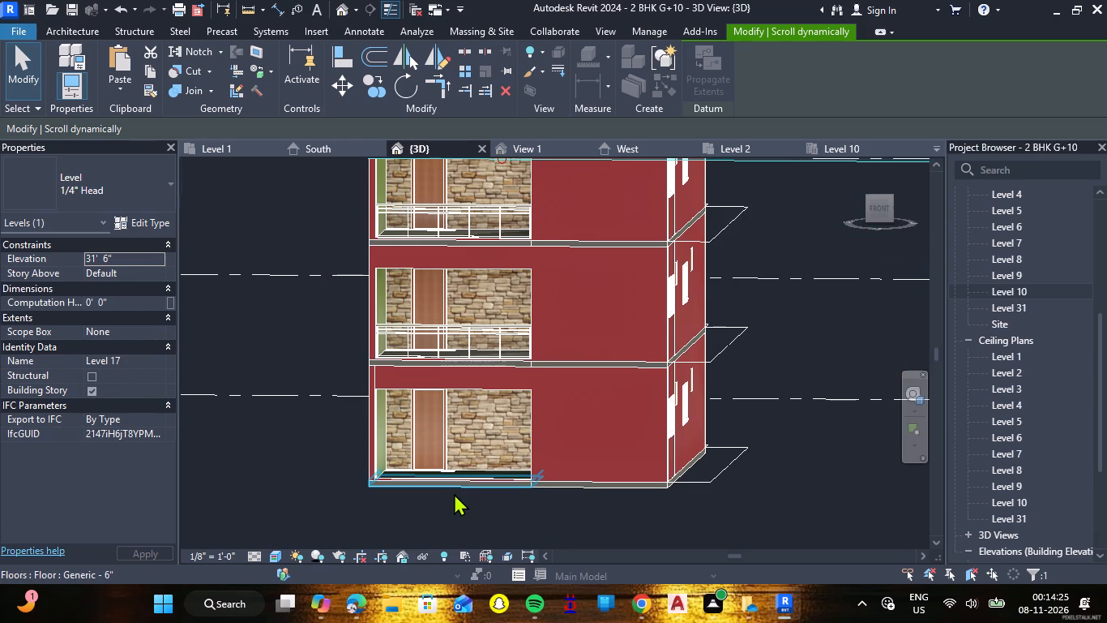
Set the height offset of the rooftop stair enclosure's 2' x 4' ACT System ceiling to 10' 0" from Level 30.
scroll(454, 493, down, 5)
scroll(500, 446, down, 4)
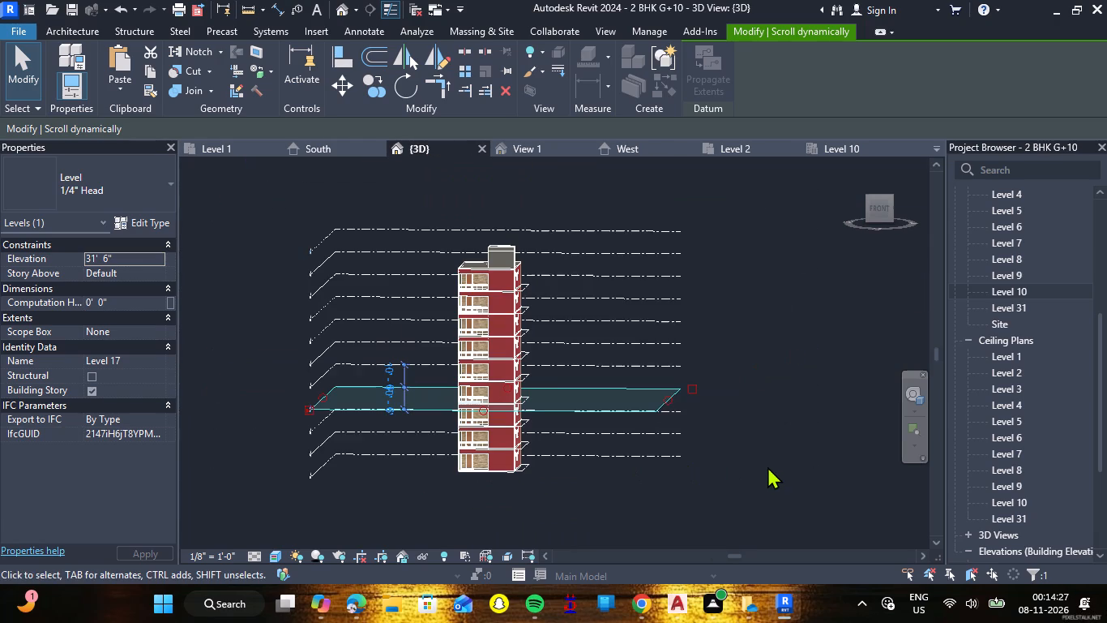
key(Escape)
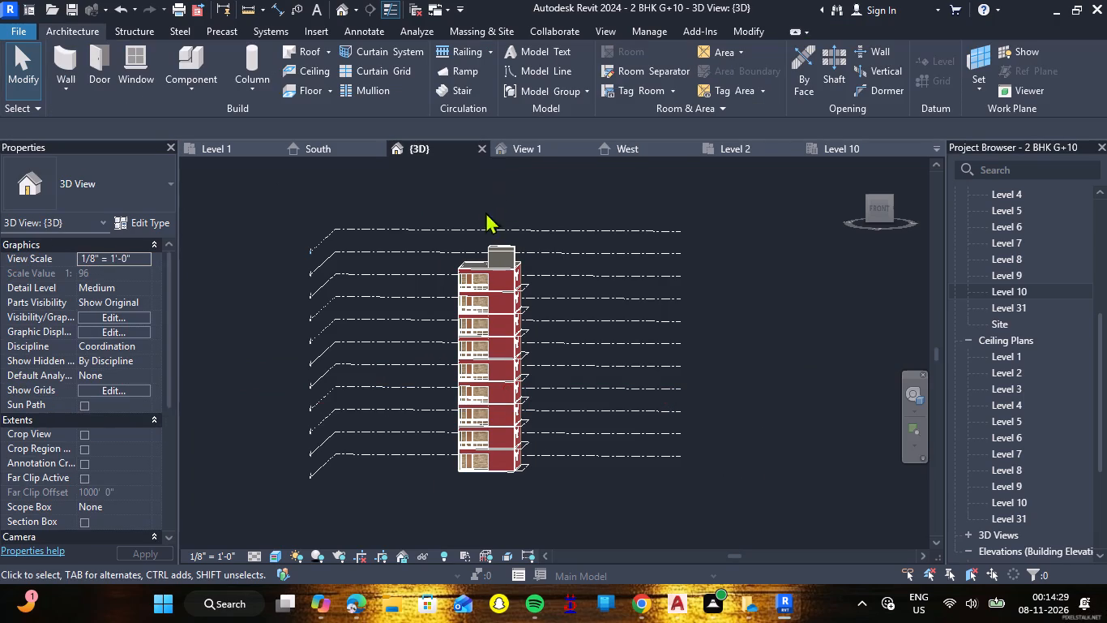
scroll(498, 241, up, 8)
scroll(444, 279, up, 4)
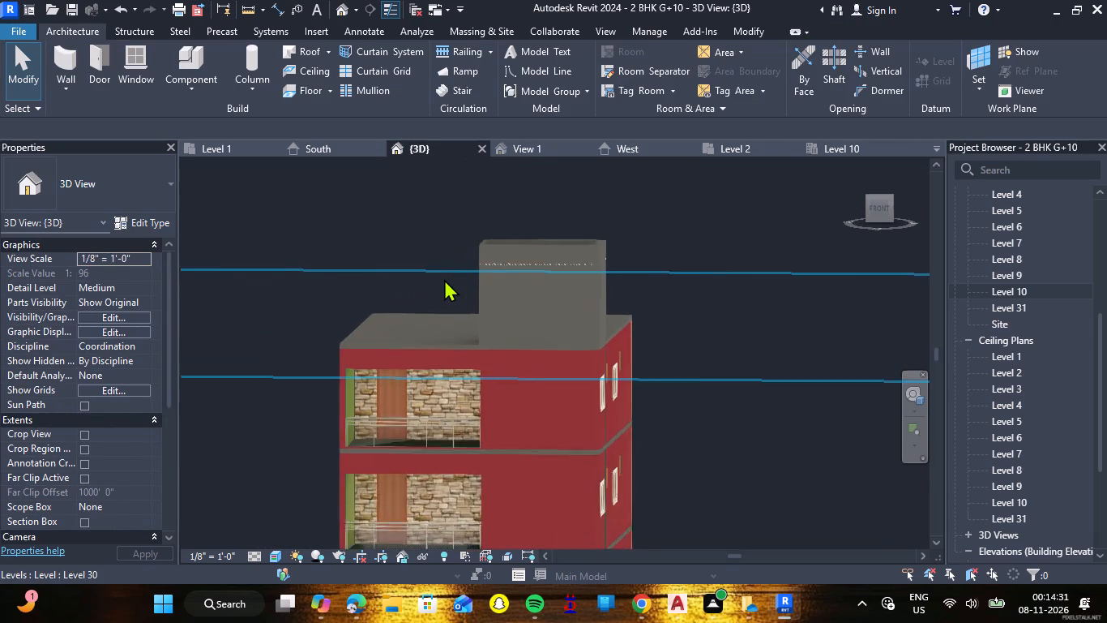
scroll(472, 251, up, 5)
click(556, 273)
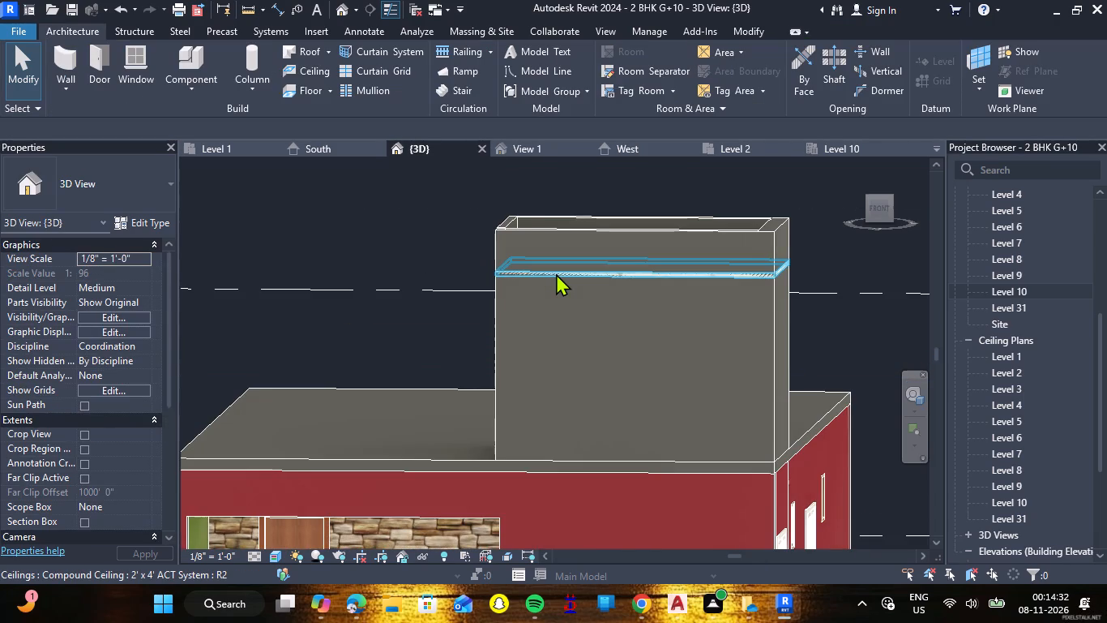
click(123, 273)
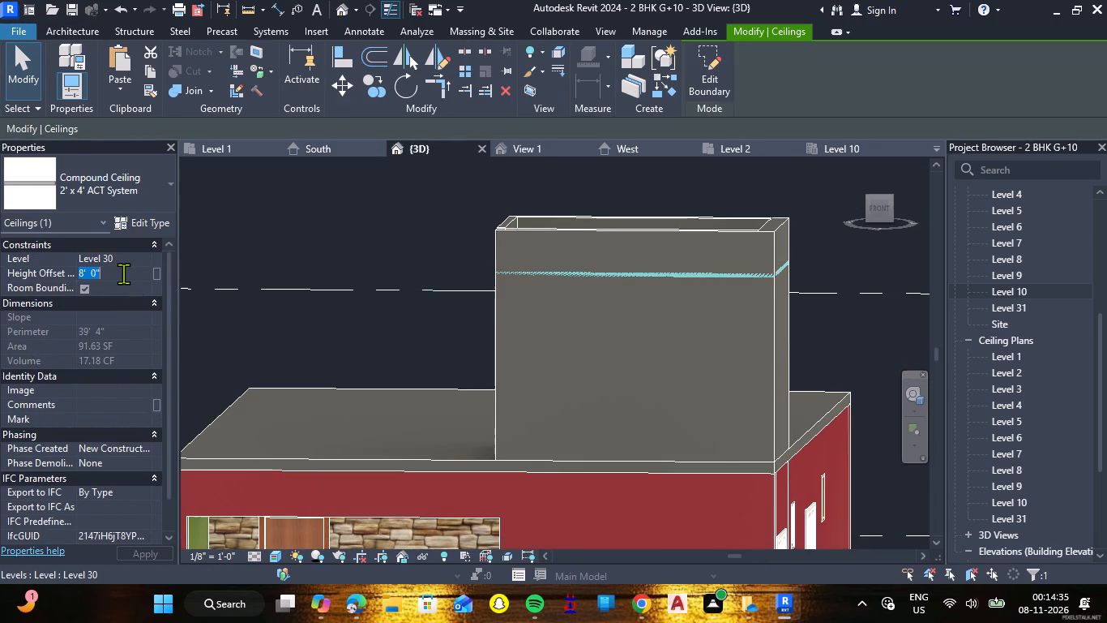
text(10')
key(Return)
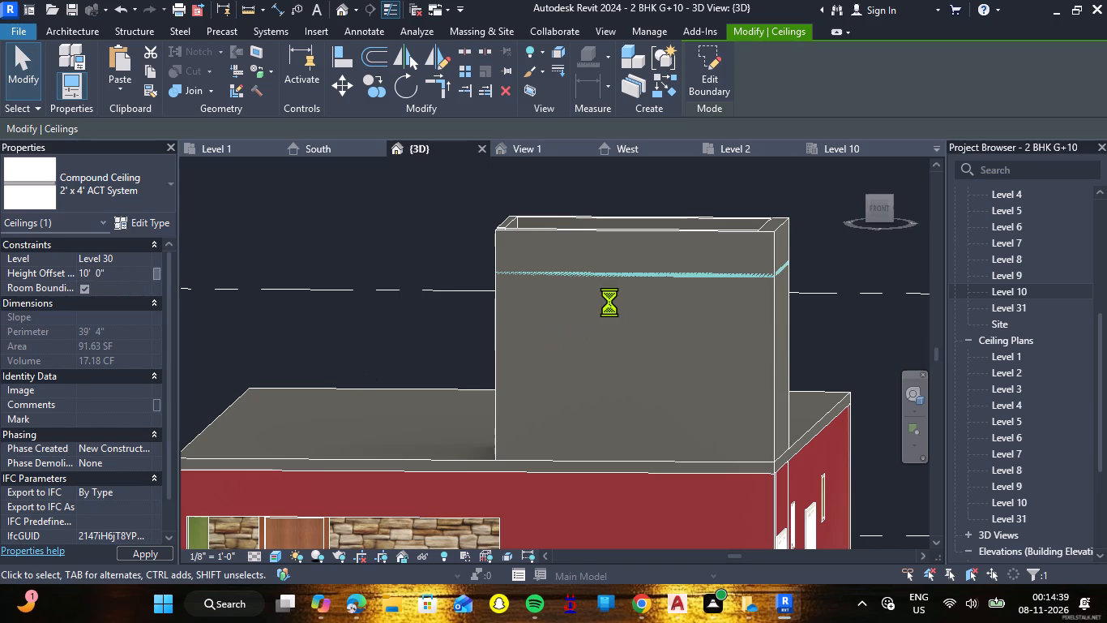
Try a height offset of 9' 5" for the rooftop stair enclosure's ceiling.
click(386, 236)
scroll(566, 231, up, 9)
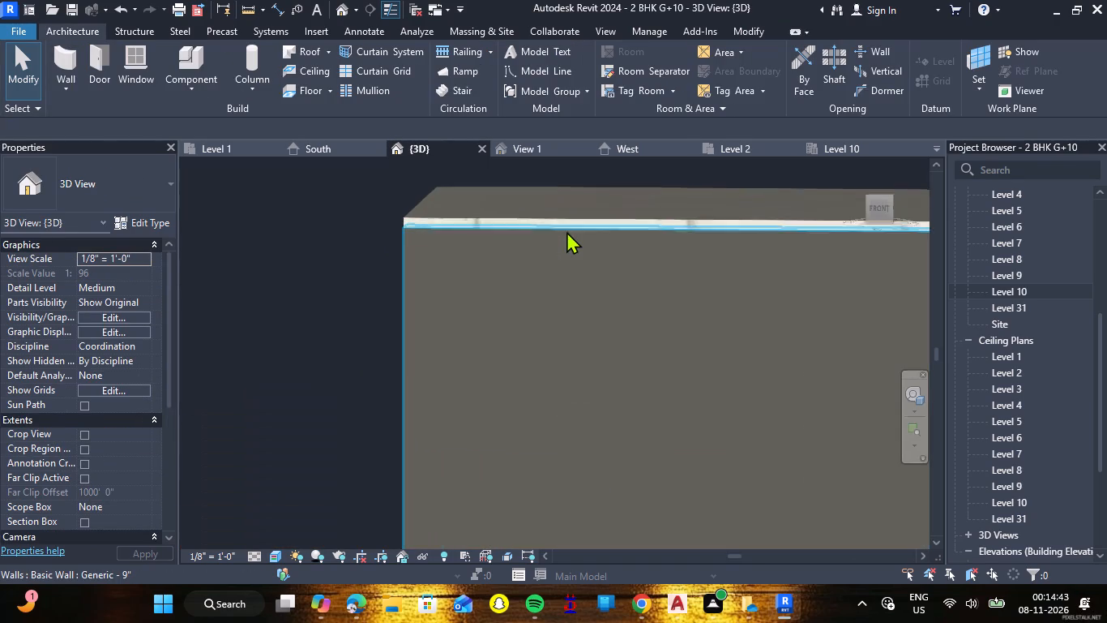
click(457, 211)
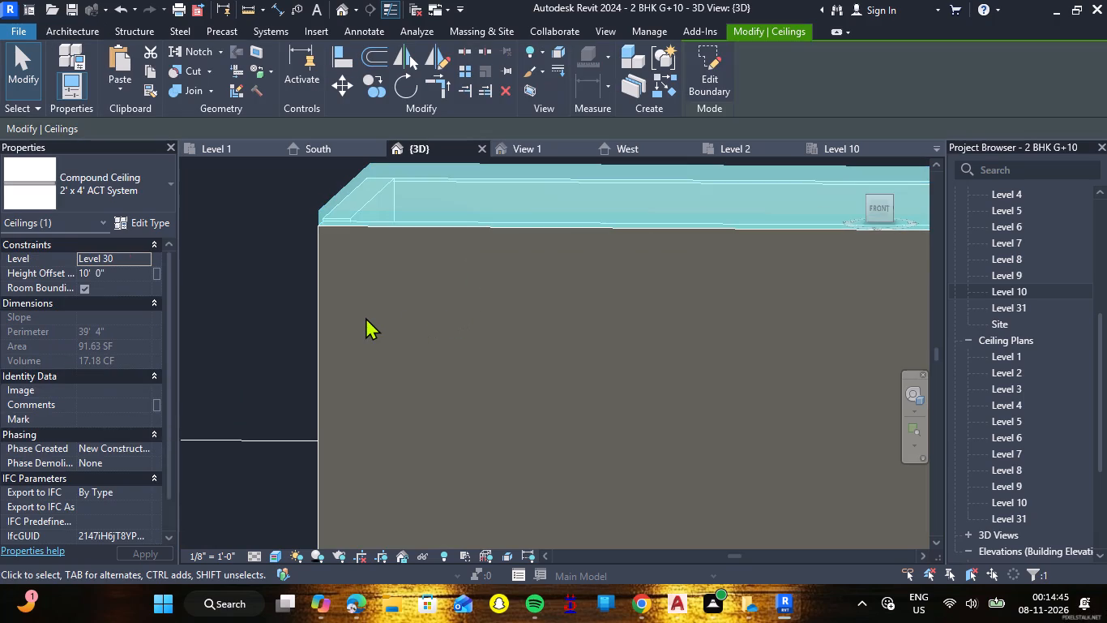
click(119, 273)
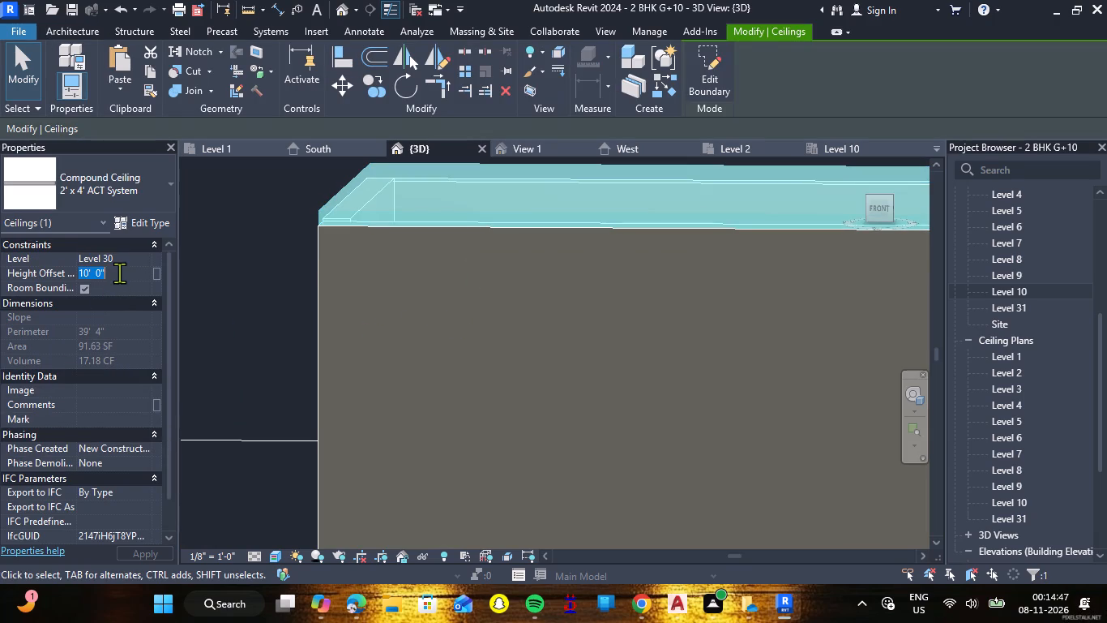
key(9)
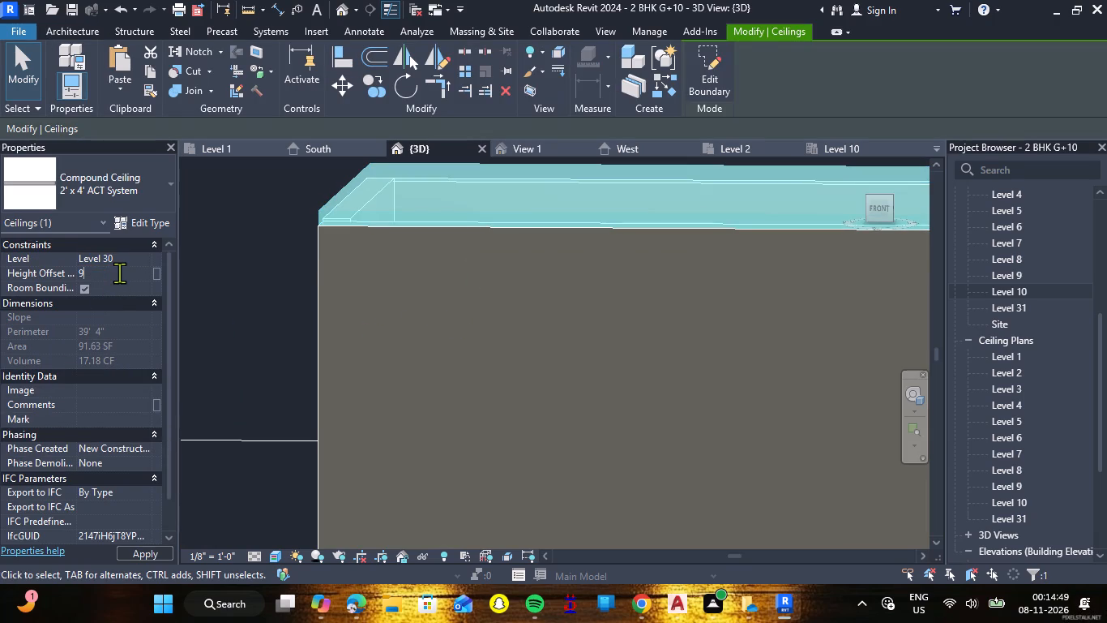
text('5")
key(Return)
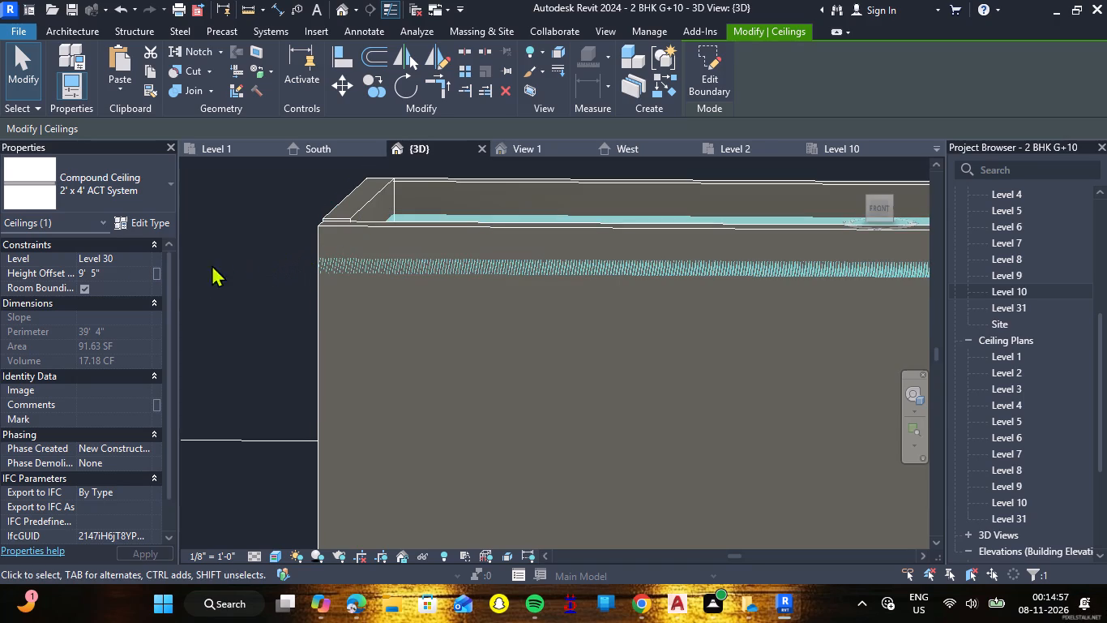
Set the rooftop enclosure ceiling's height offset to 10' 0" so it caps the walls.
click(112, 276)
text(10')
key(Return)
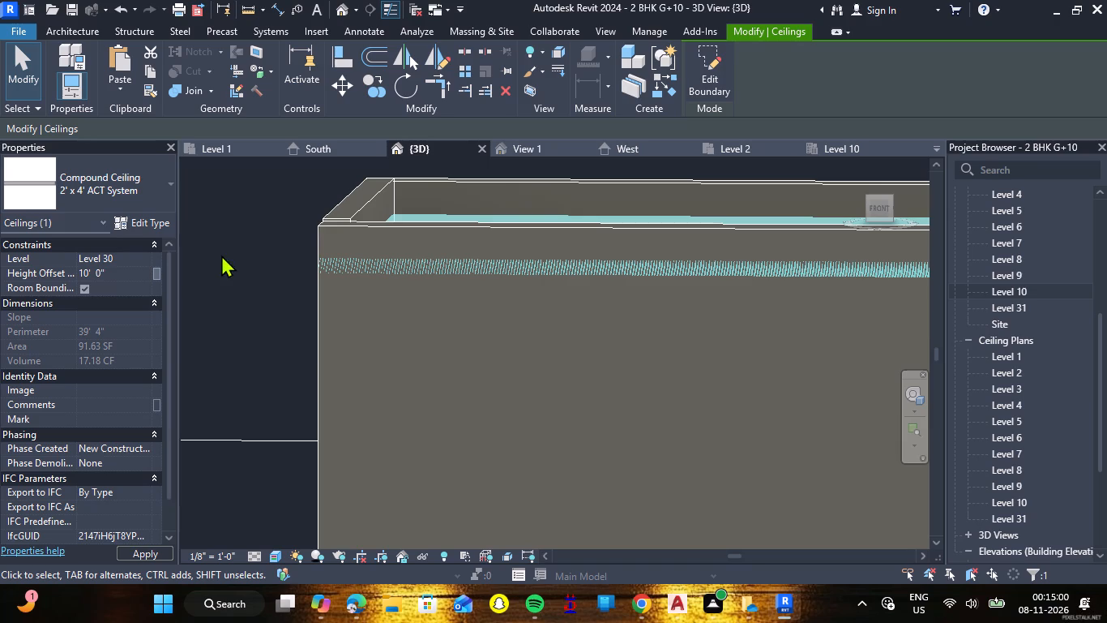
click(265, 258)
Place a Single-Flush 2'7" door in the rooftop stair enclosure's narrow side wall facing the open roof, dismissing the save reminder.
scroll(265, 258, down, 5)
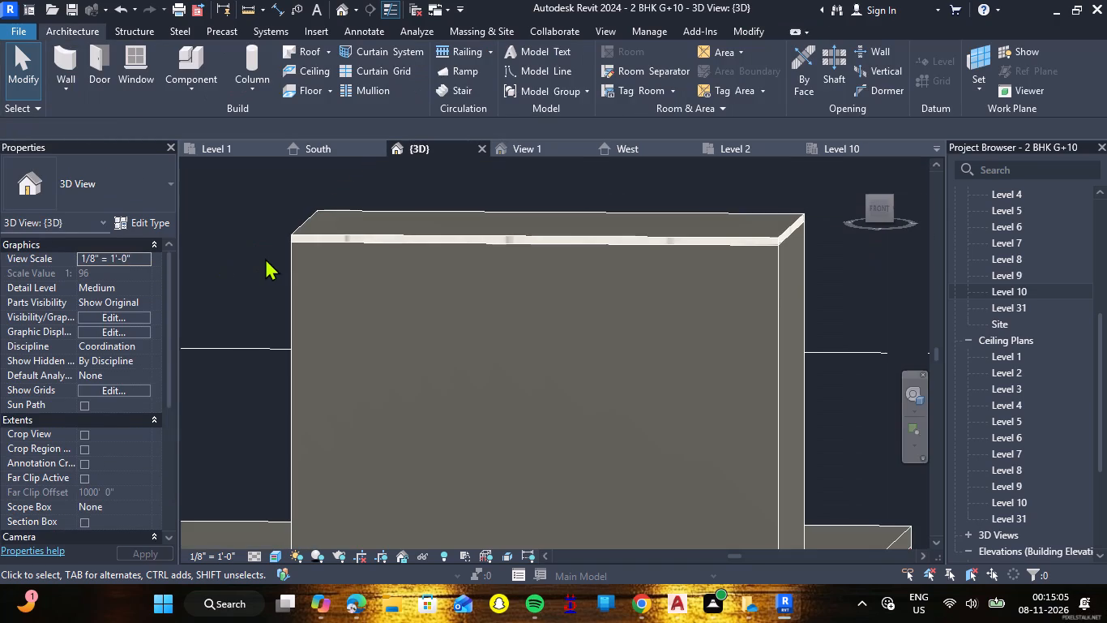
shift+right_drag(265, 258, 345, 273)
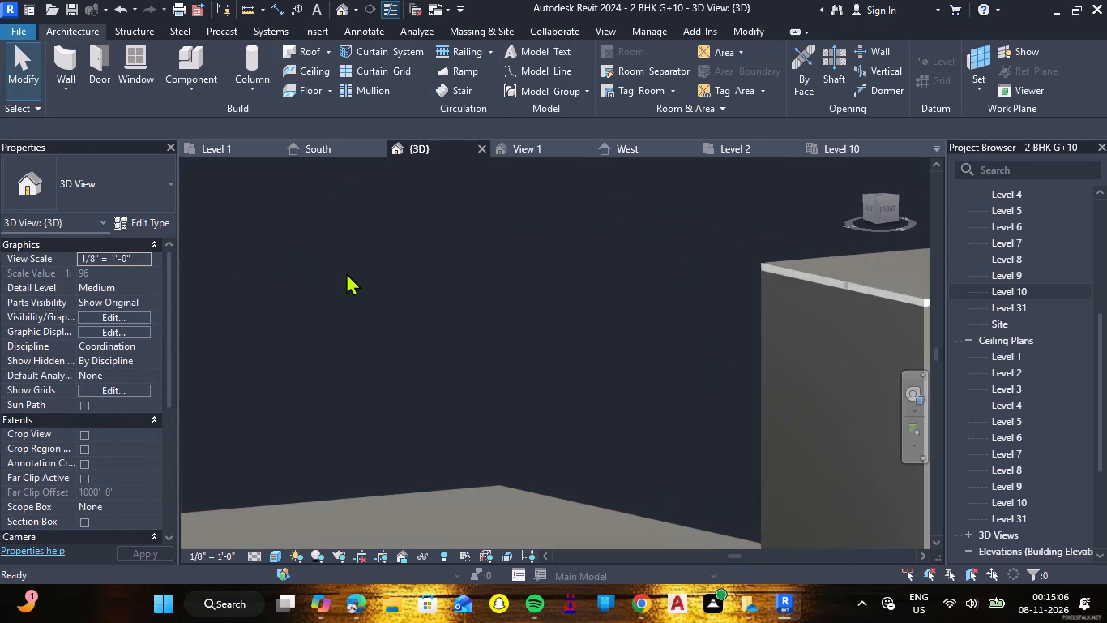
scroll(346, 273, down, 6)
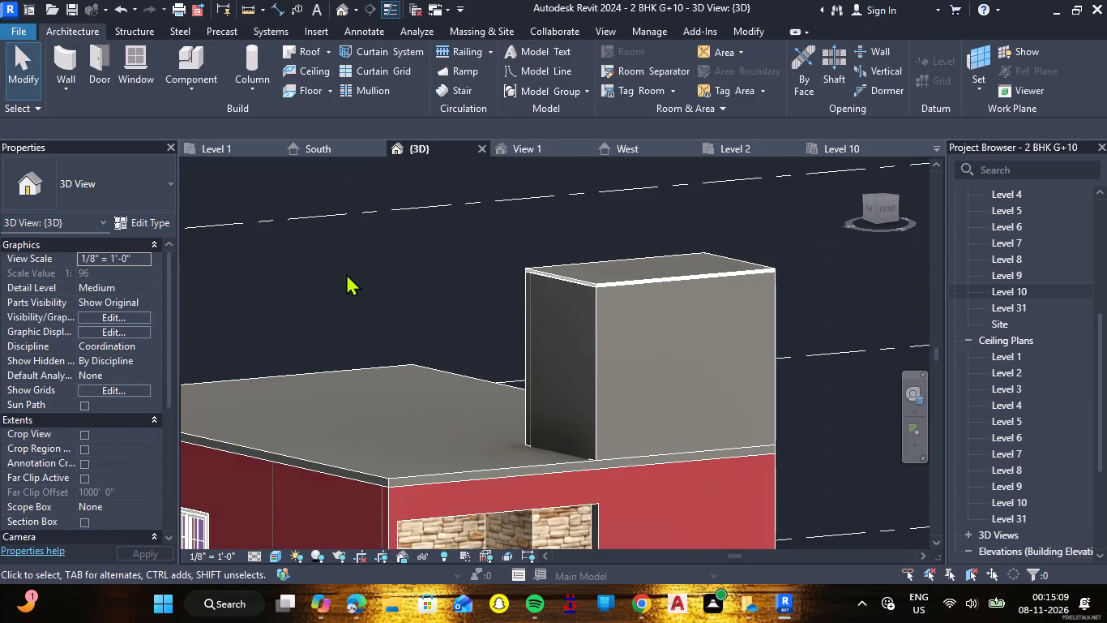
scroll(511, 308, up, 7)
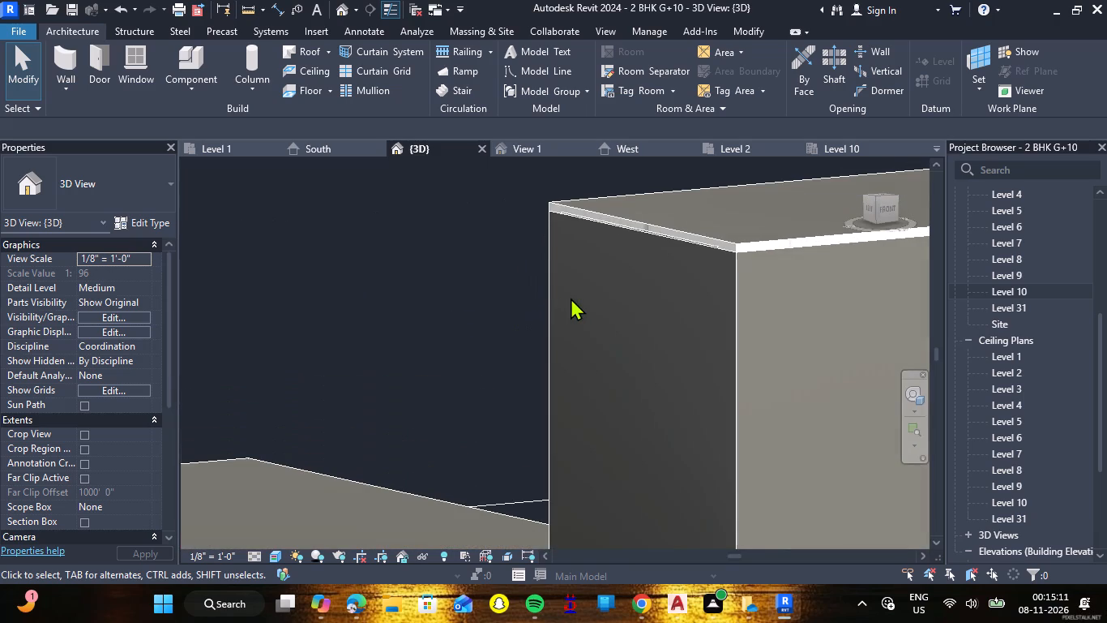
scroll(558, 303, down, 6)
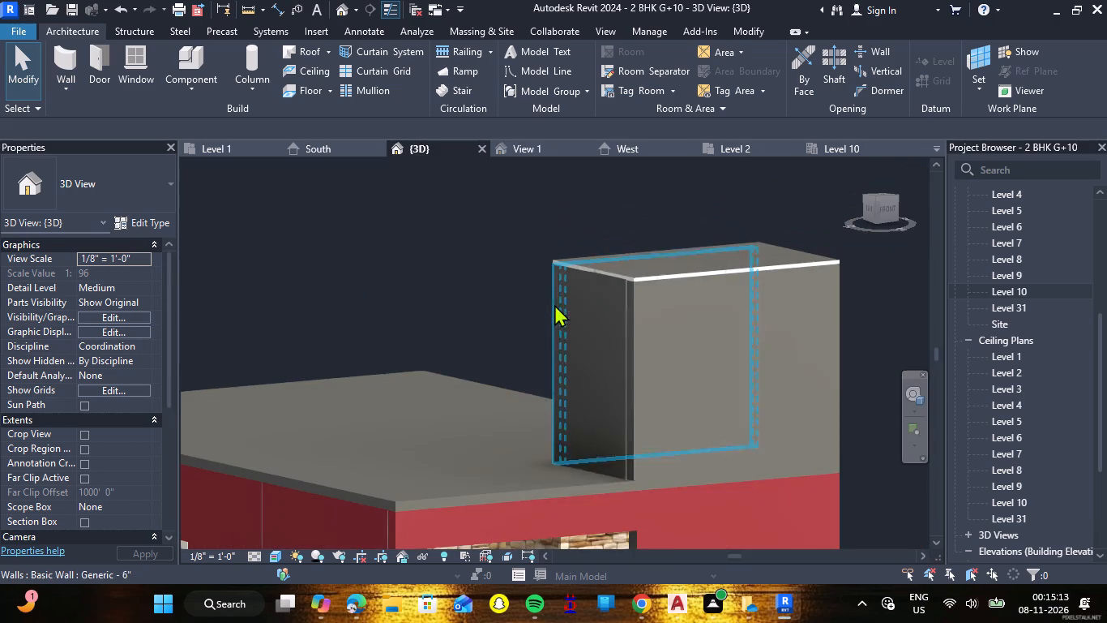
click(86, 54)
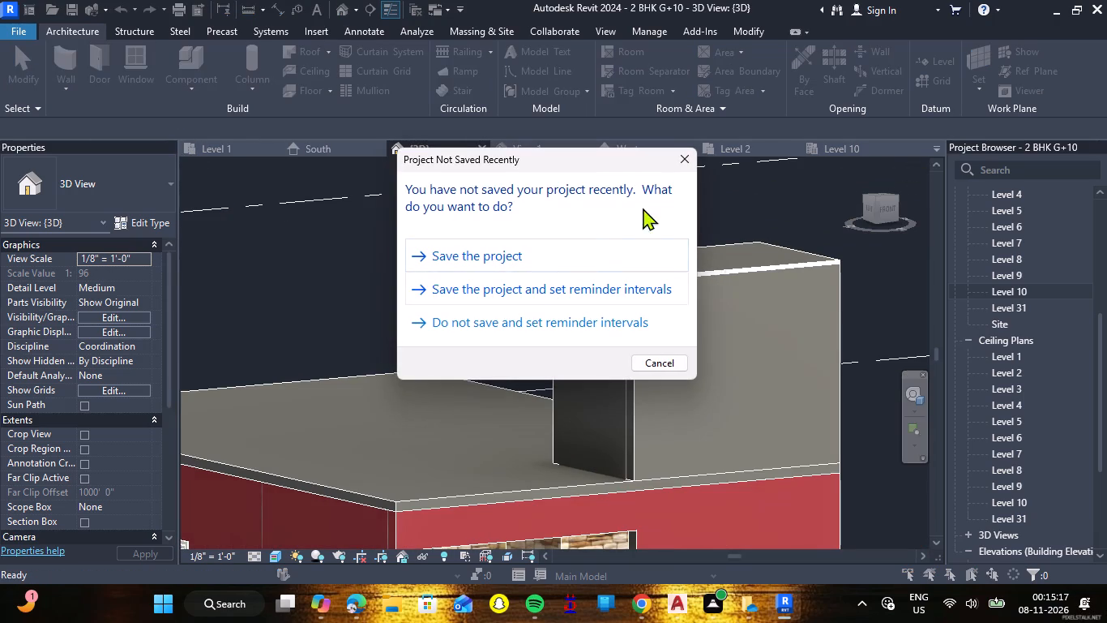
click(690, 167)
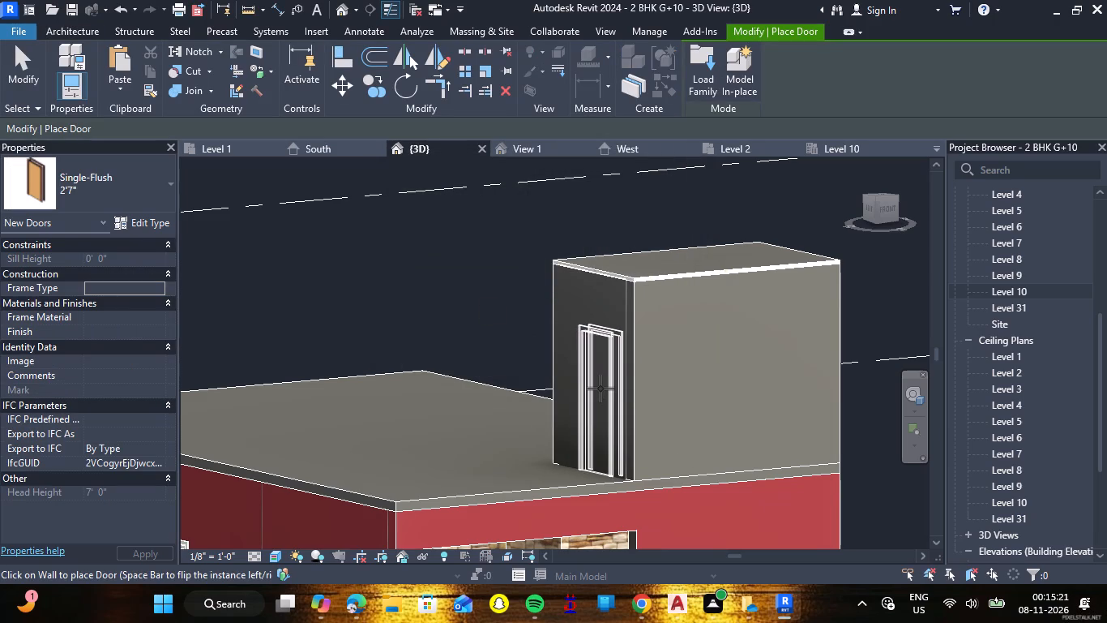
double_click(601, 389)
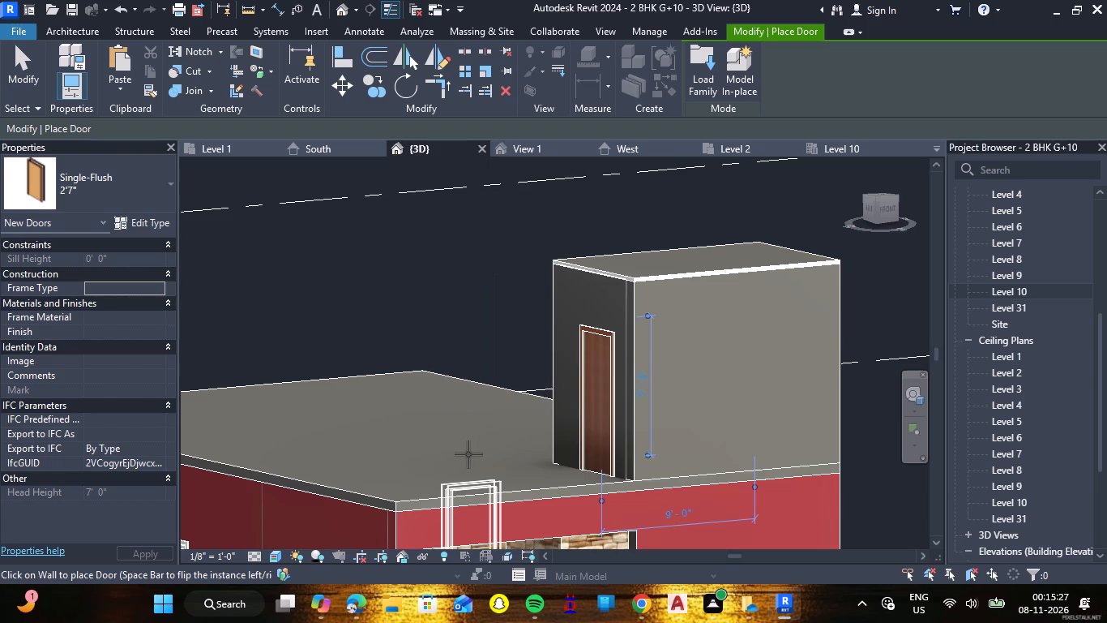
key(Escape)
key(Escape)
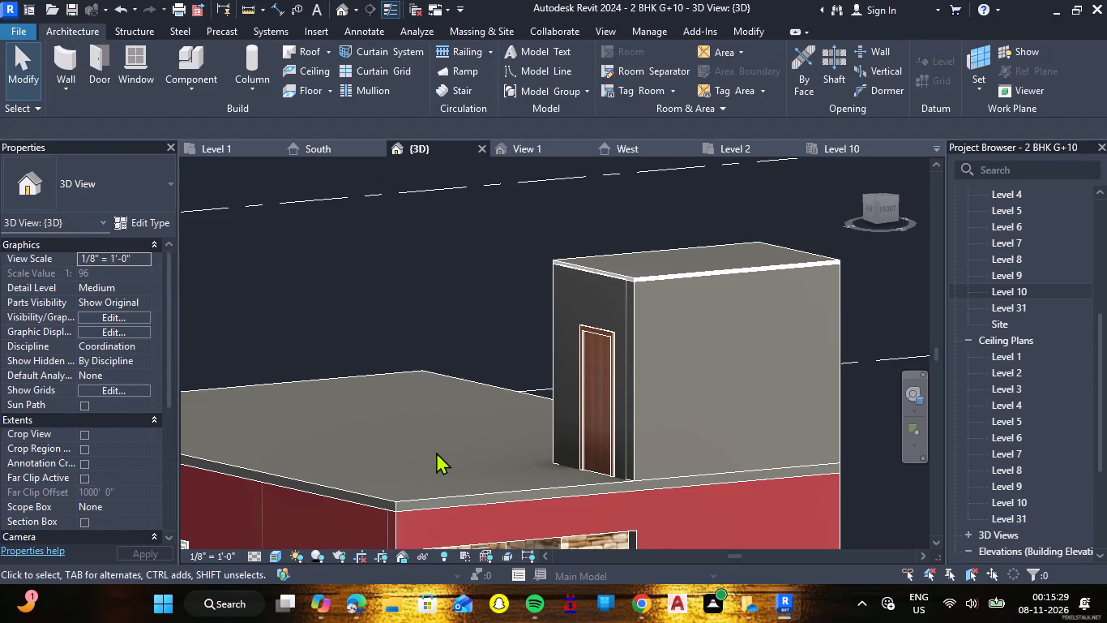
Nudge the rooftop enclosure door along its wall toward the building's front corner and slightly upward.
shift+right_drag(436, 452, 508, 470)
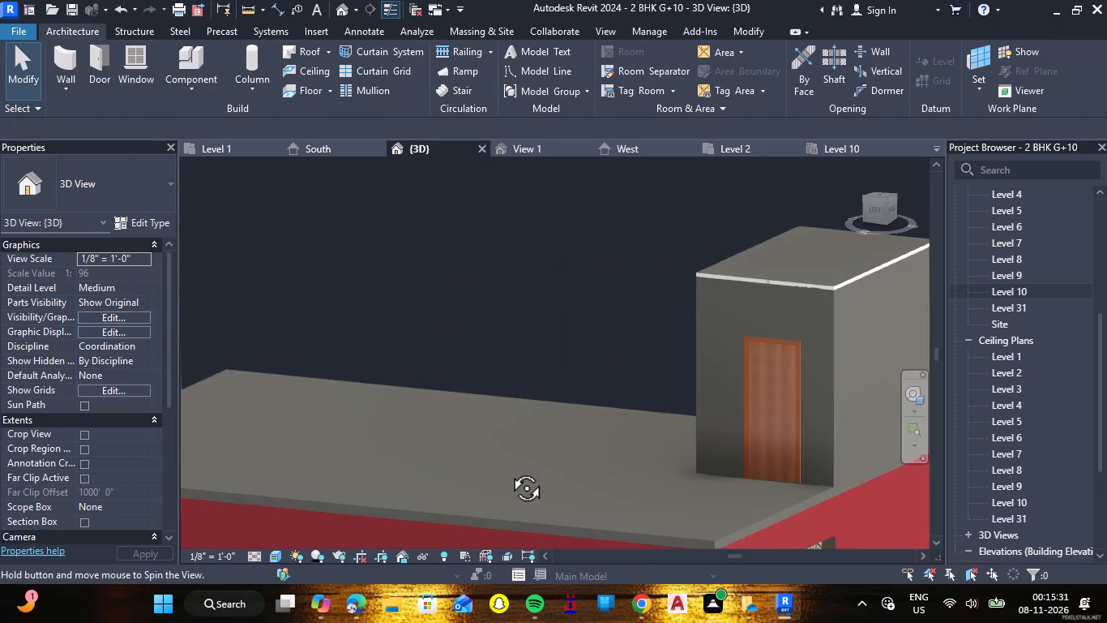
shift+right_drag(508, 470, 538, 478)
scroll(853, 455, up, 5)
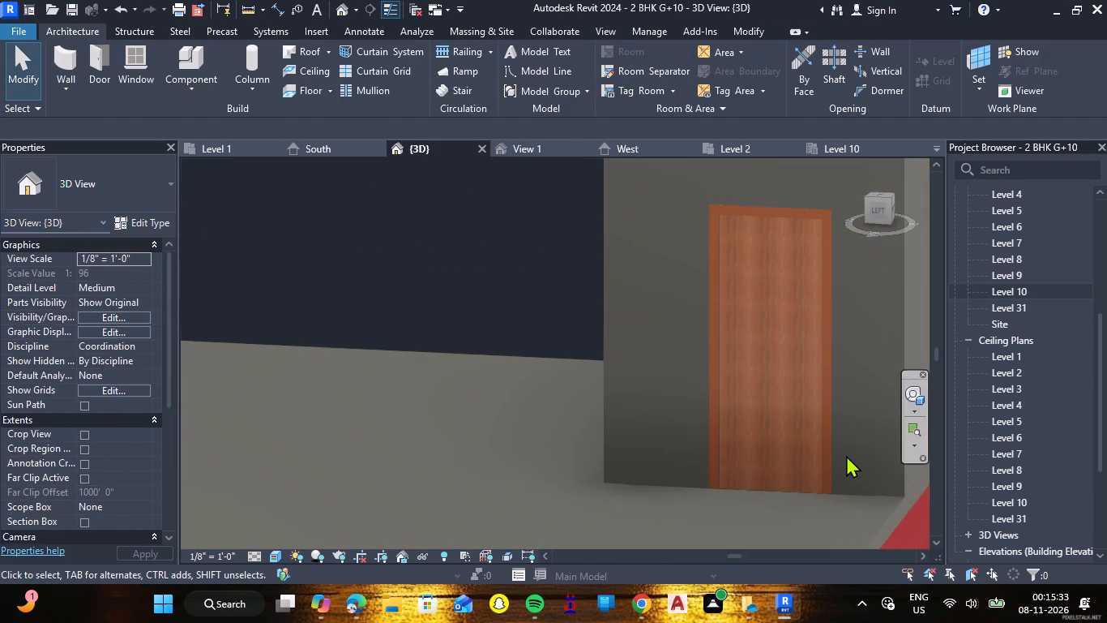
click(832, 452)
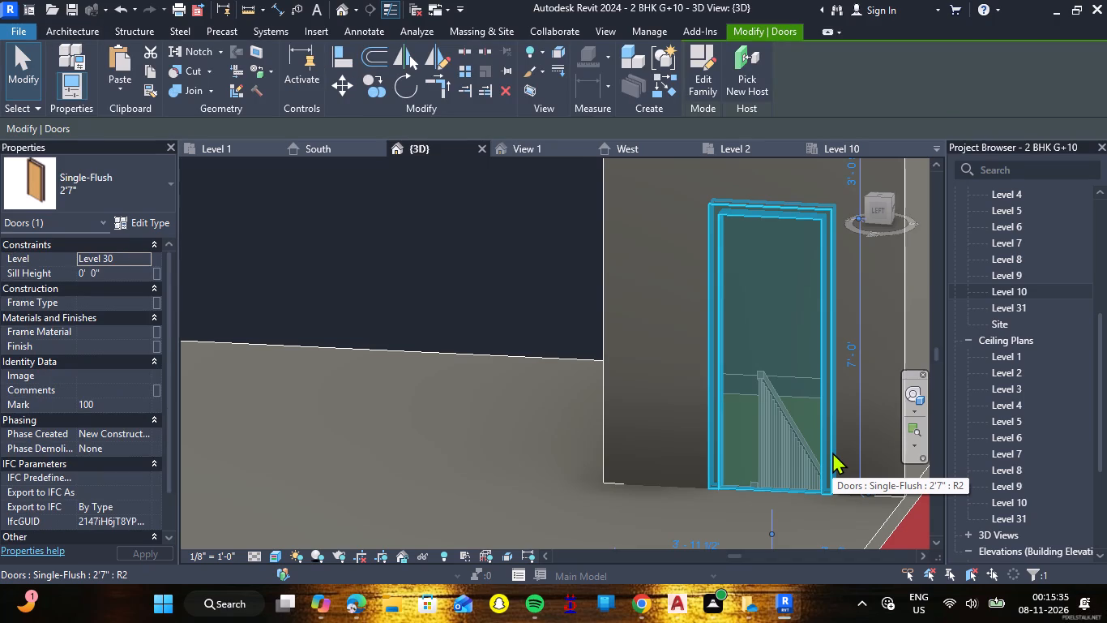
key(Right)
key(Right)
key(Right)
key(Right)
key(Right)
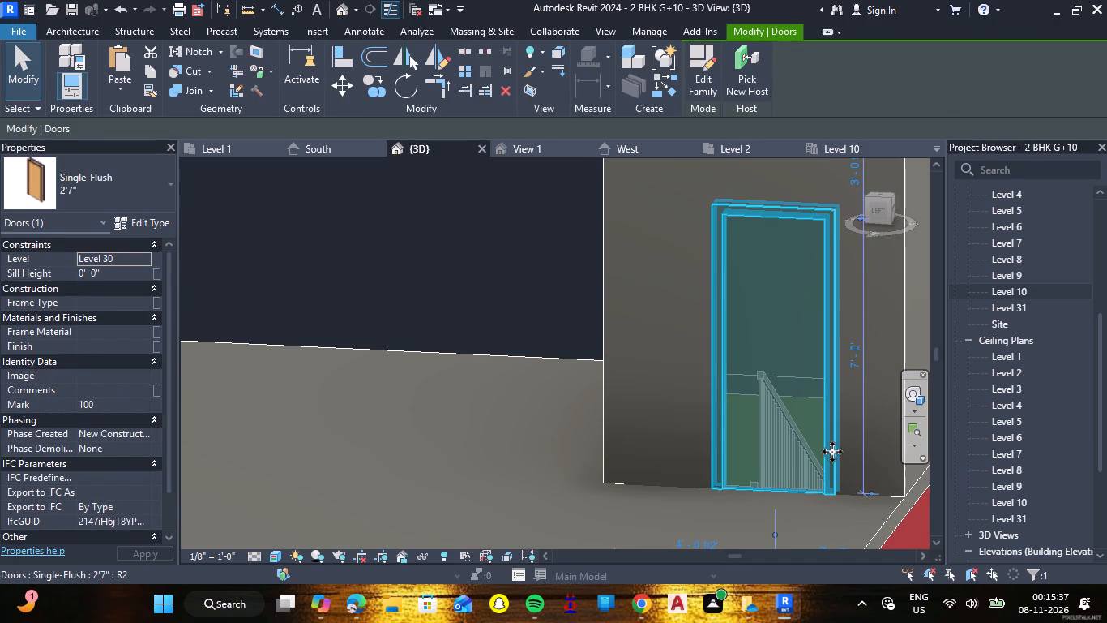
key(Right)
key(Right)
key(Right)
key(Right)
key(Right)
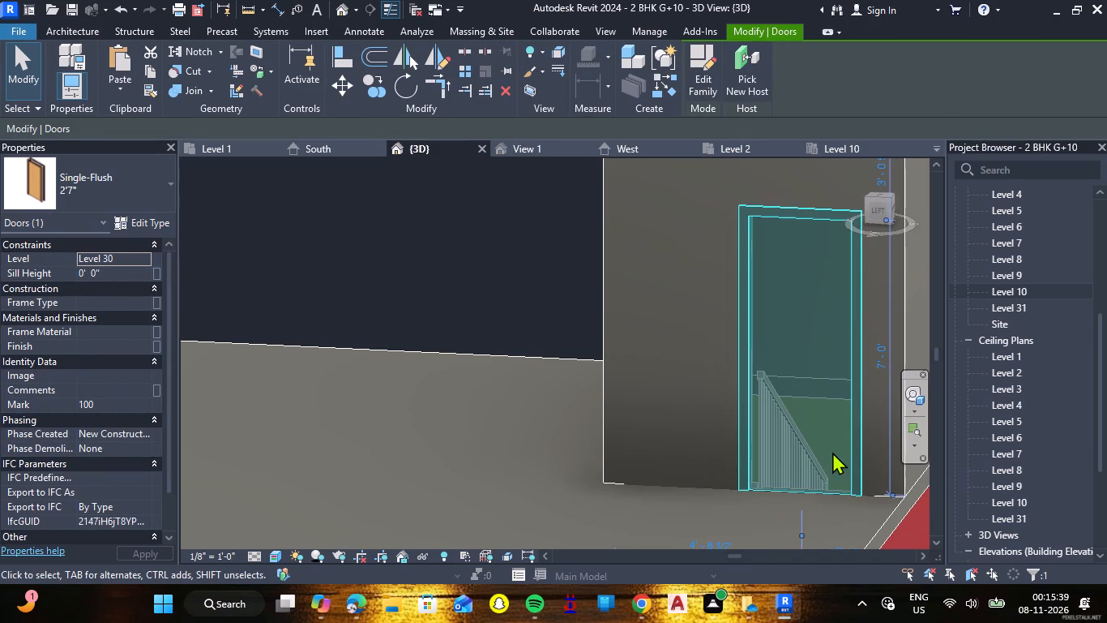
key(Right)
key(Right)
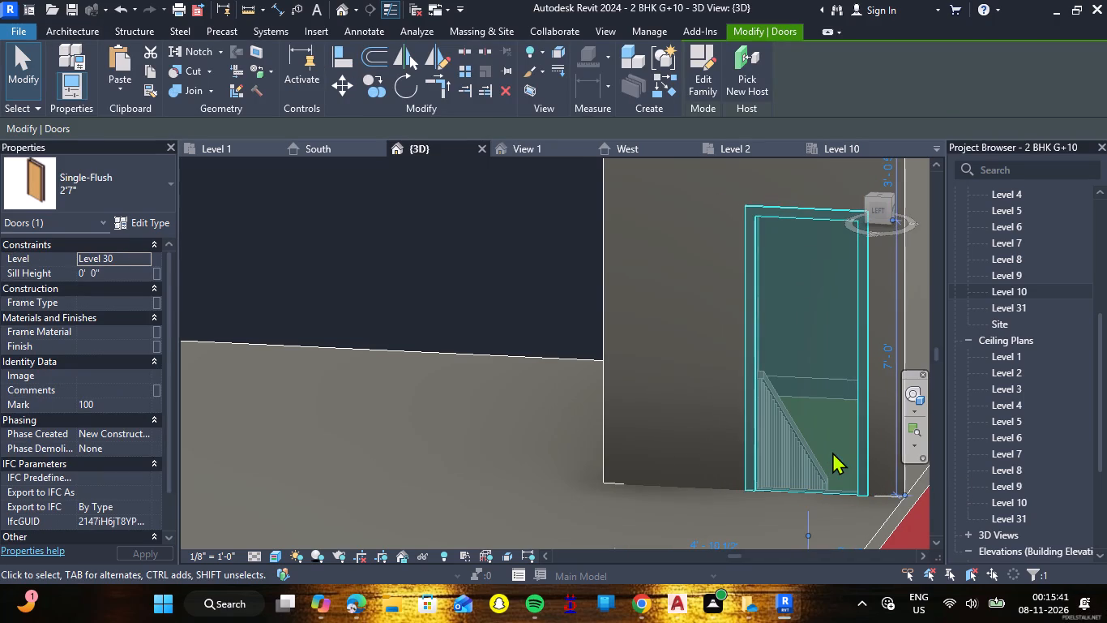
key(Up)
key(Up)
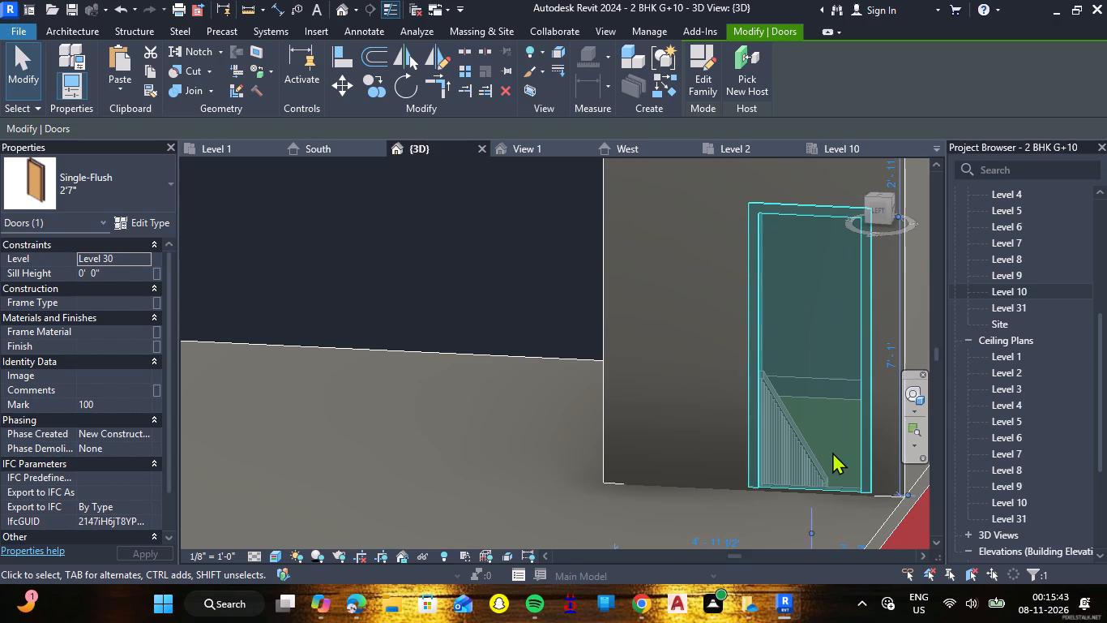
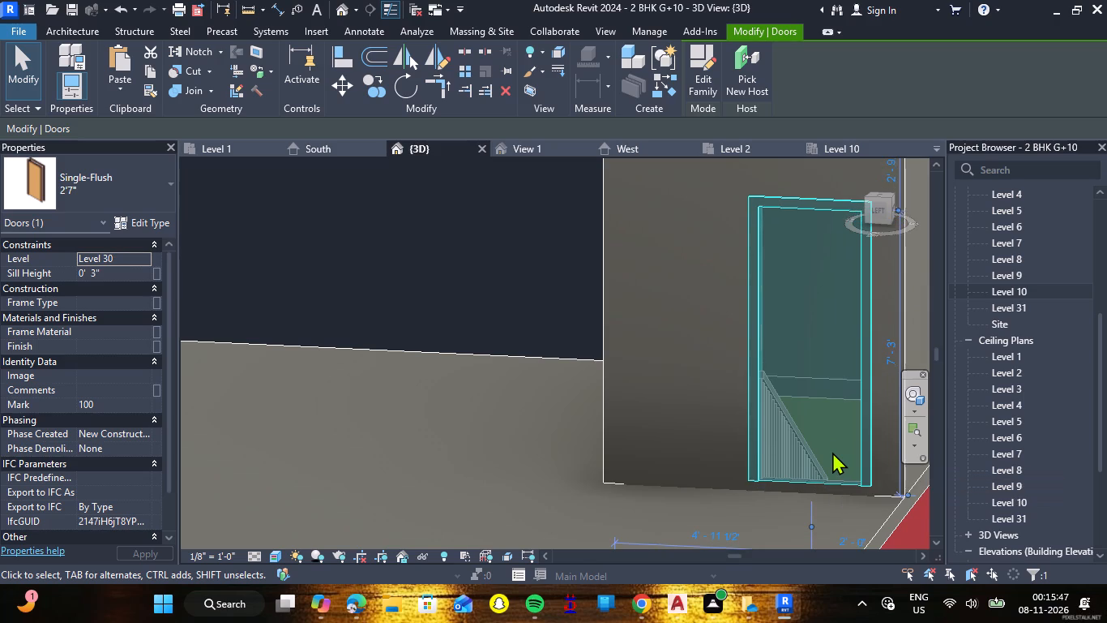
Choose the Window-Casement-Double 3' type for window placement and set its type width to 2' 0".
click(528, 458)
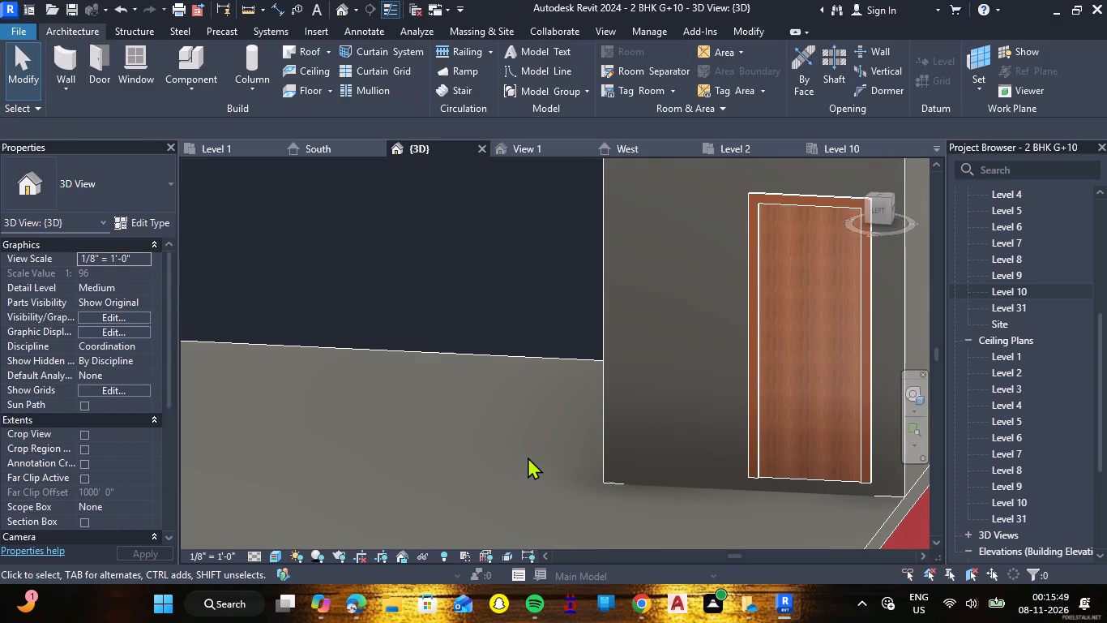
click(135, 68)
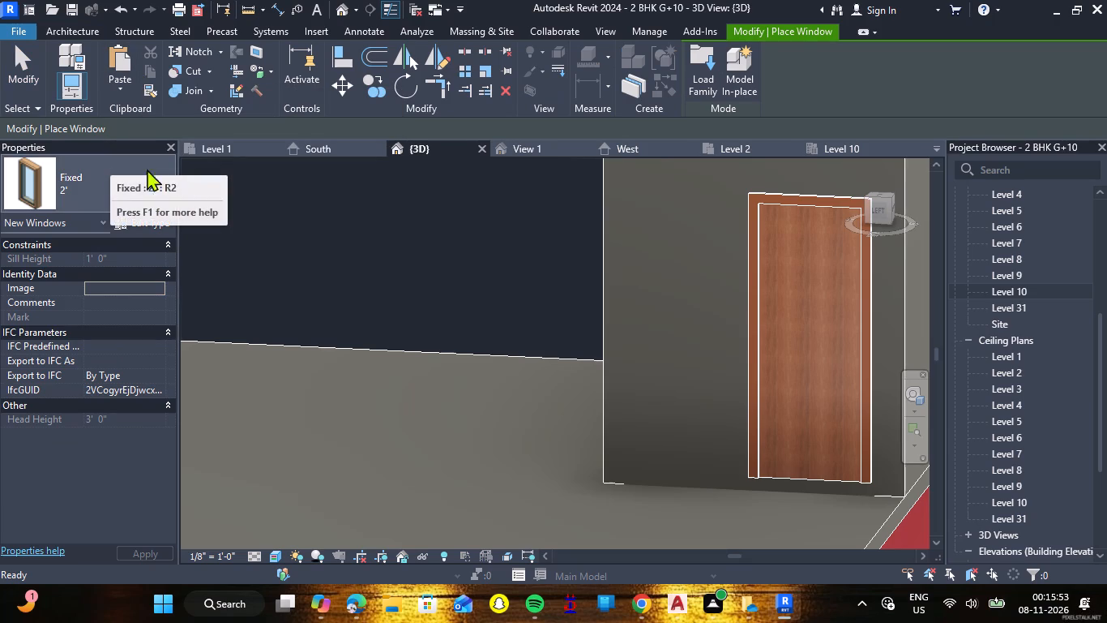
click(176, 179)
click(169, 185)
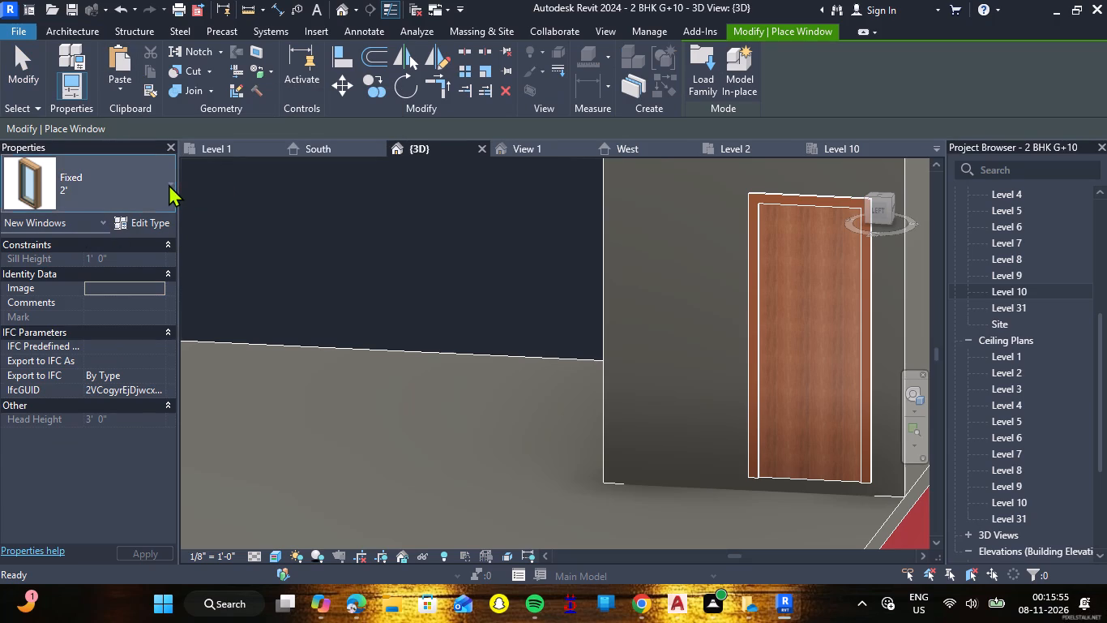
scroll(60, 351, down, 4)
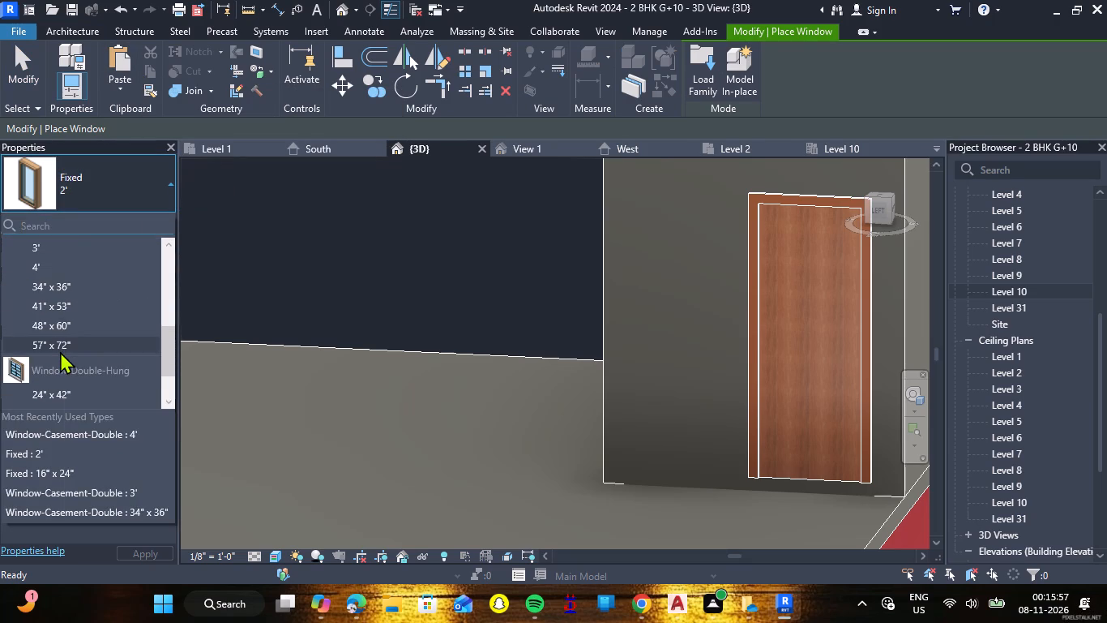
click(53, 251)
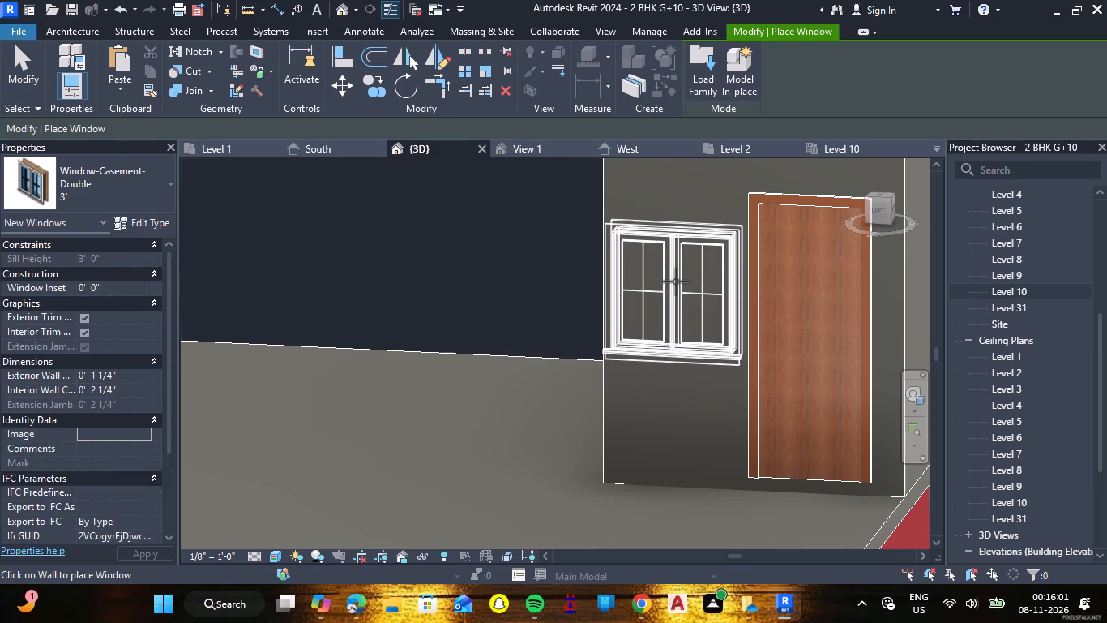
click(143, 226)
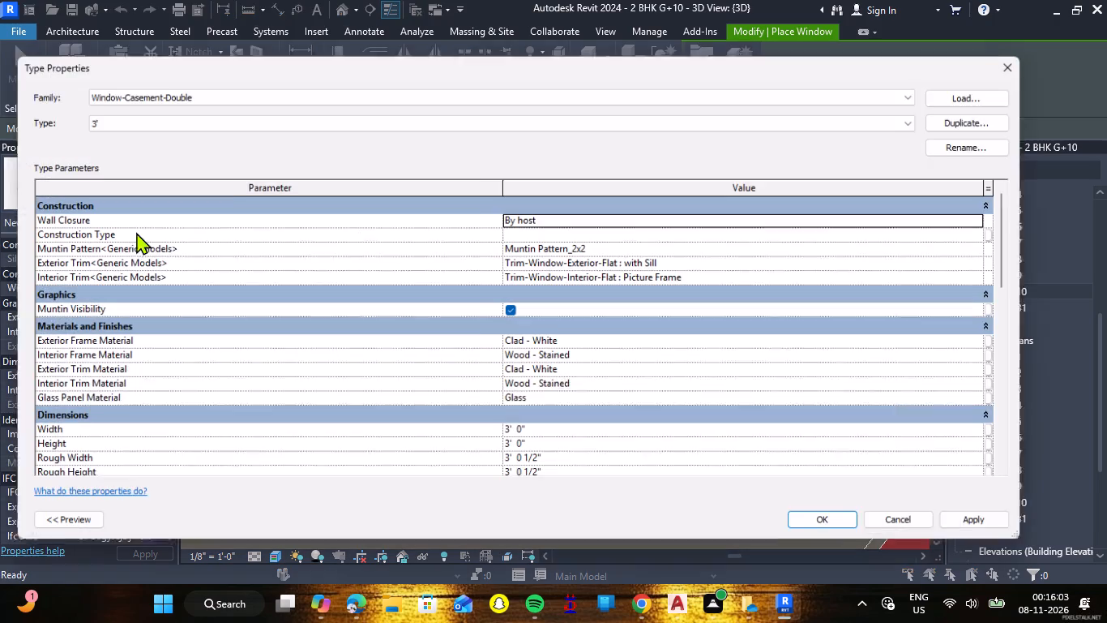
scroll(610, 293, down, 1)
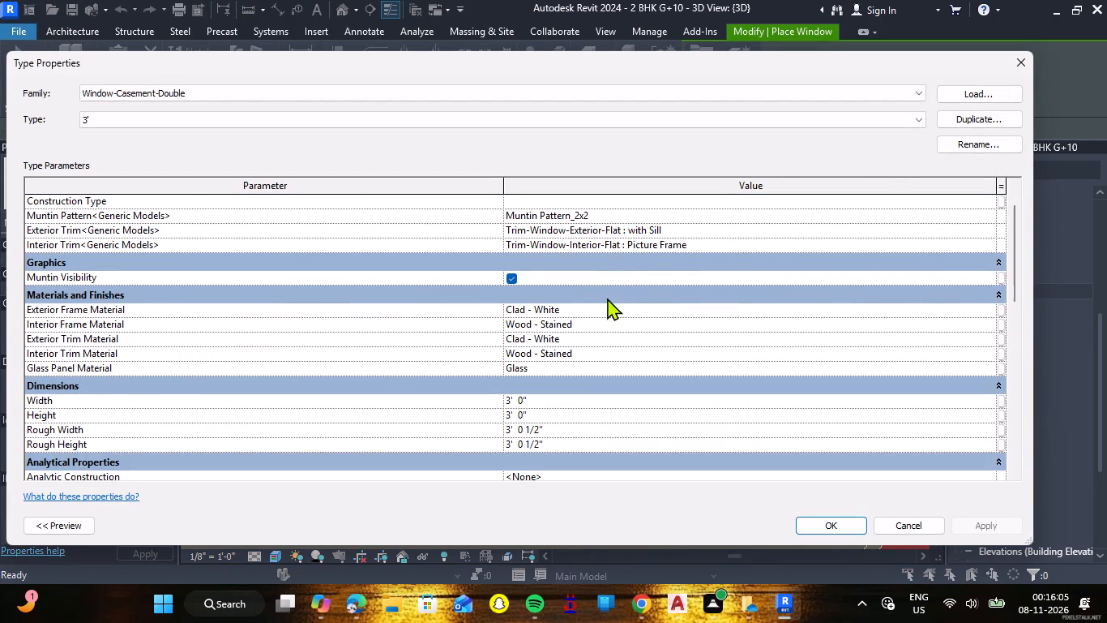
click(548, 404)
text(2')
key(Return)
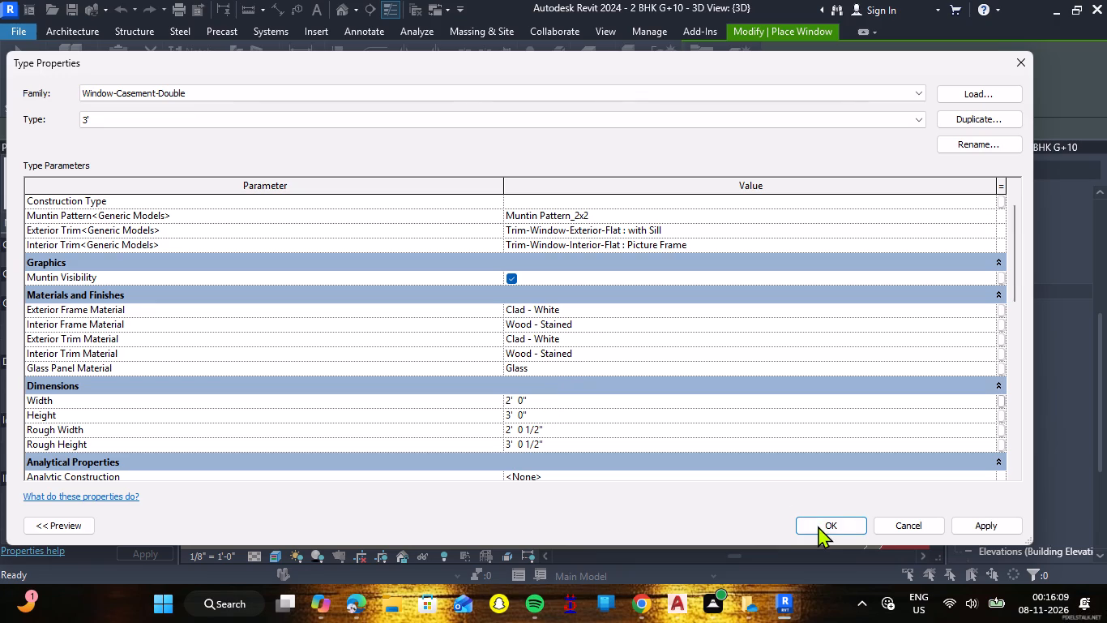
click(818, 526)
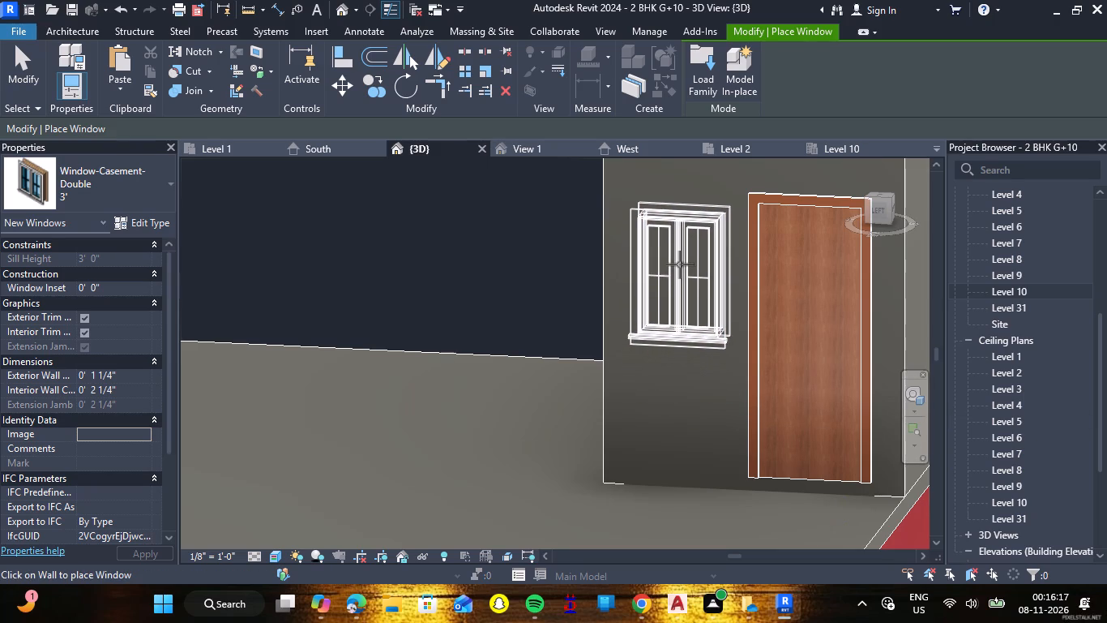
Place the double casement window beside the door in the rooftop enclosure's door wall, about 1' 7" from the wall's far corner.
click(679, 264)
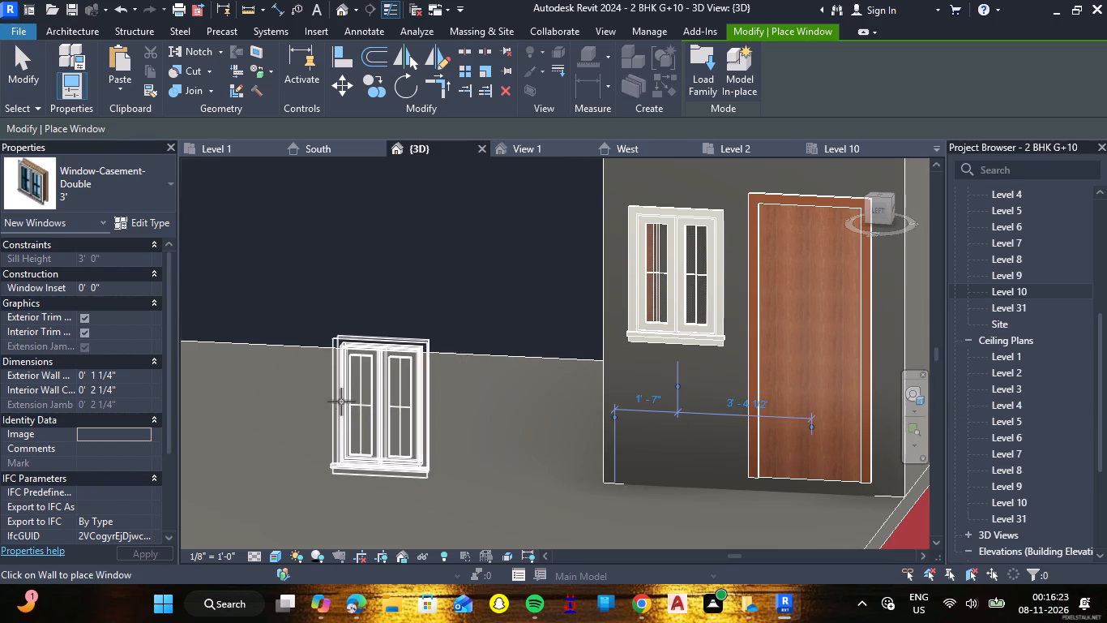
key(Escape)
Place a second double casement window in the rooftop enclosure's long front wall, about 1' 6" from the building's outer corner.
scroll(344, 401, down, 7)
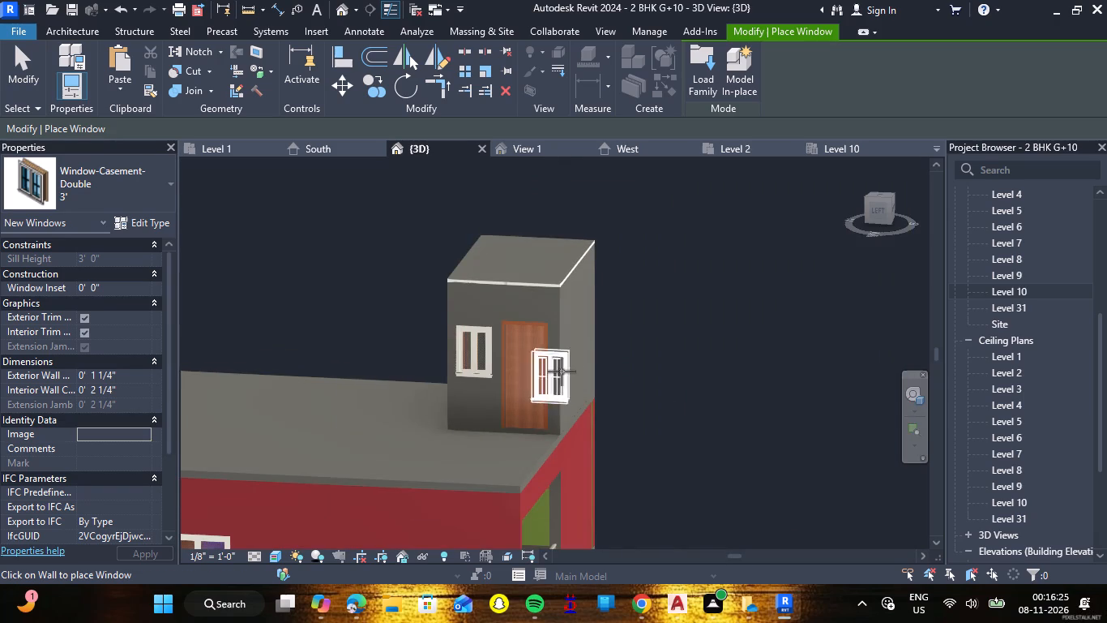
click(583, 332)
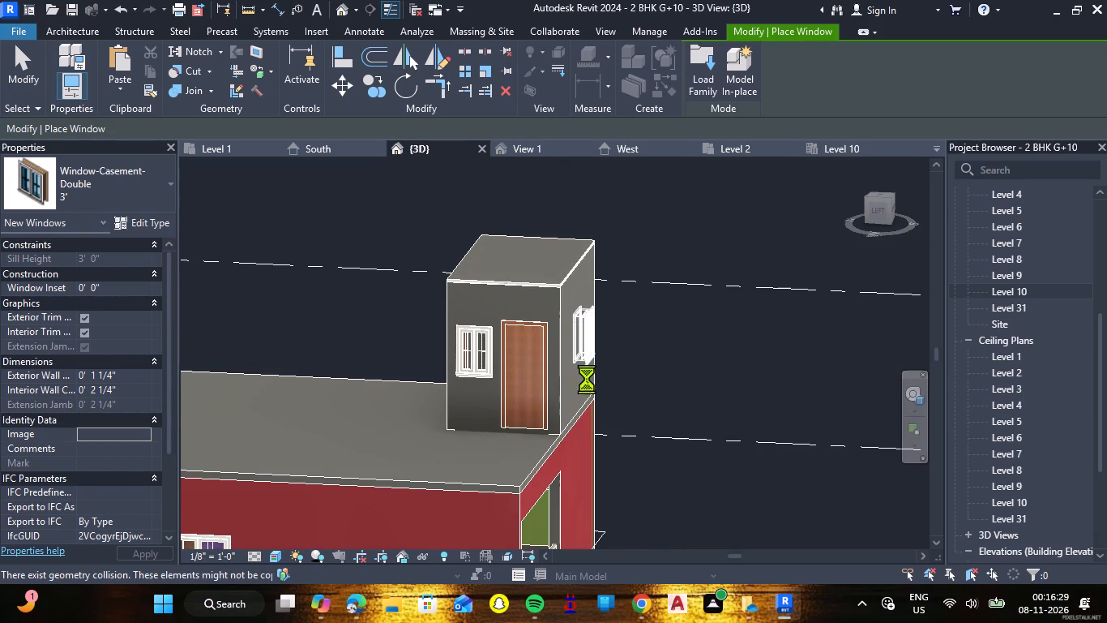
shift+right_drag(648, 400, 639, 401)
shift+middle_drag(648, 400, 639, 401)
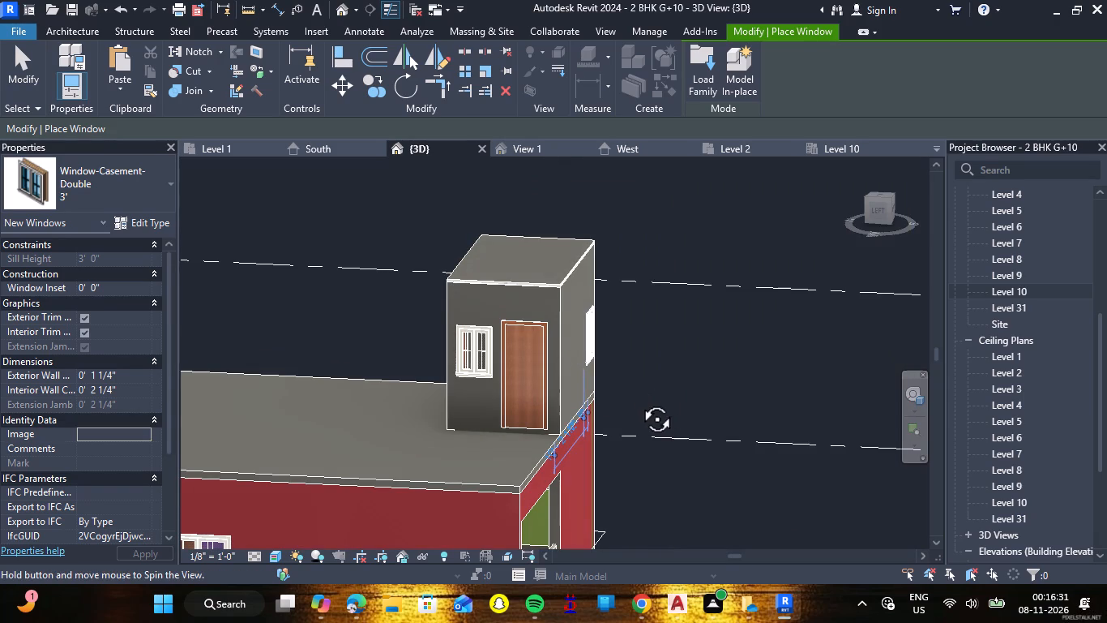
shift+middle_drag(639, 401, 509, 390)
shift+right_drag(639, 401, 469, 383)
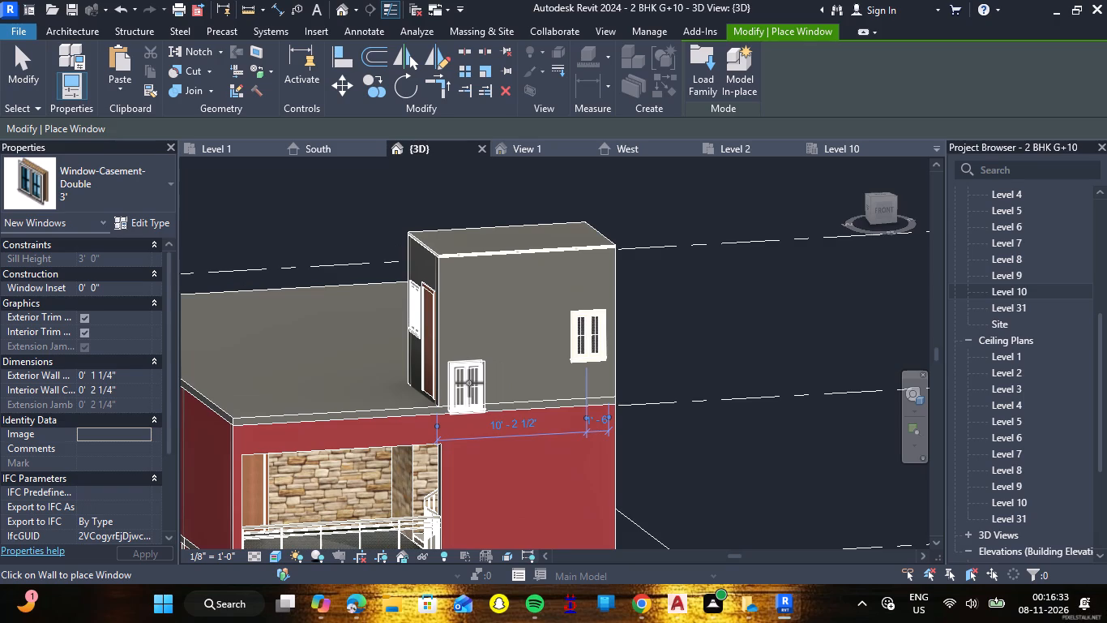
shift+right_drag(716, 388, 673, 402)
shift+middle_drag(716, 388, 673, 402)
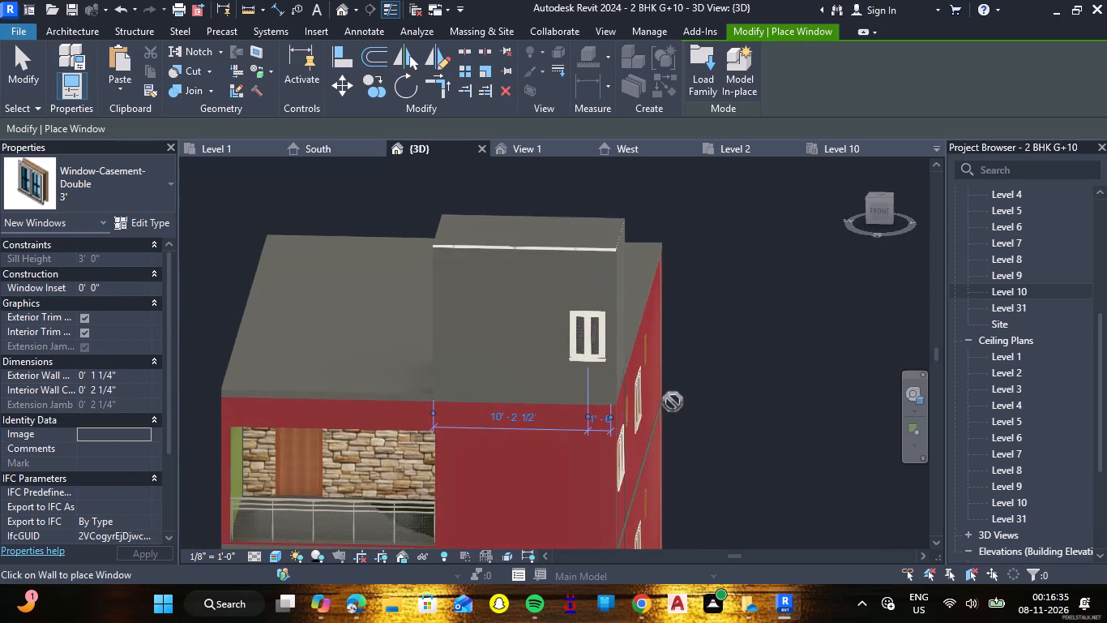
key(Escape)
key(Escape)
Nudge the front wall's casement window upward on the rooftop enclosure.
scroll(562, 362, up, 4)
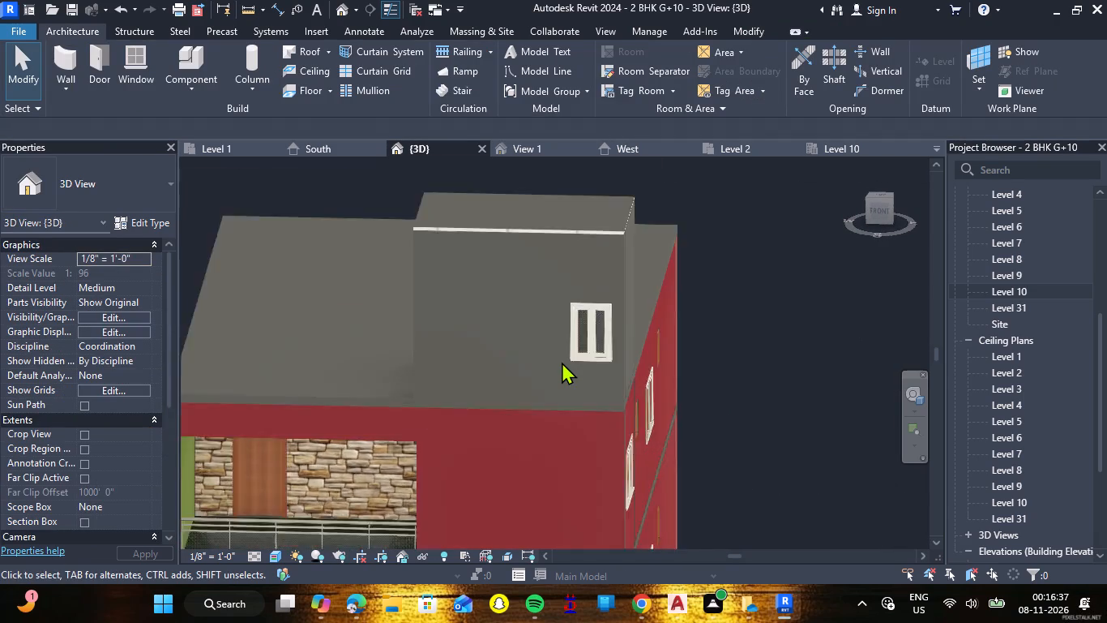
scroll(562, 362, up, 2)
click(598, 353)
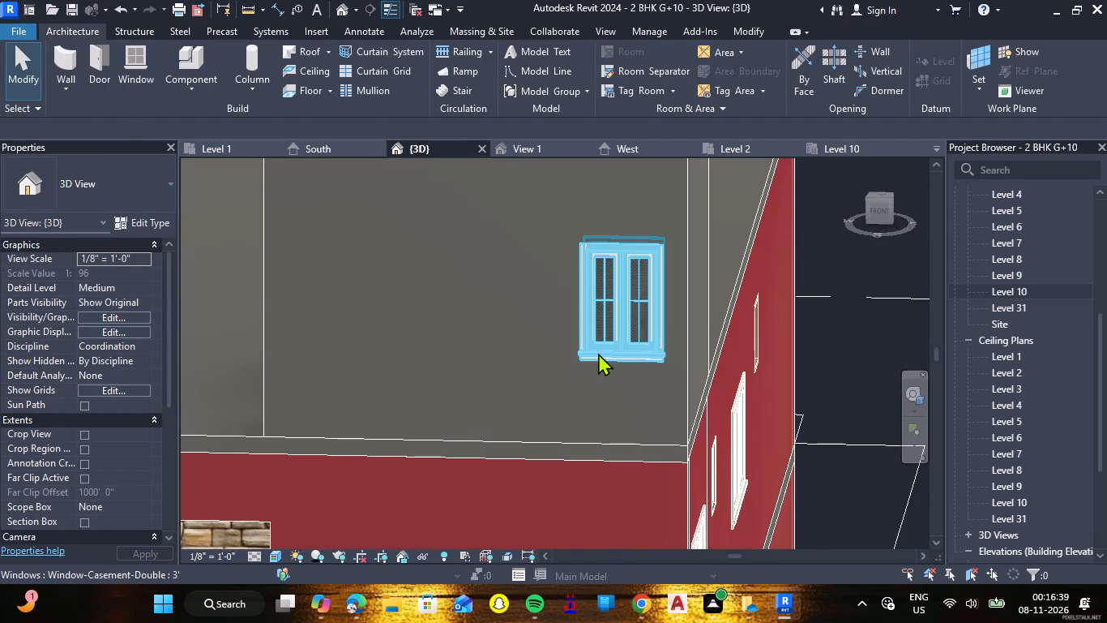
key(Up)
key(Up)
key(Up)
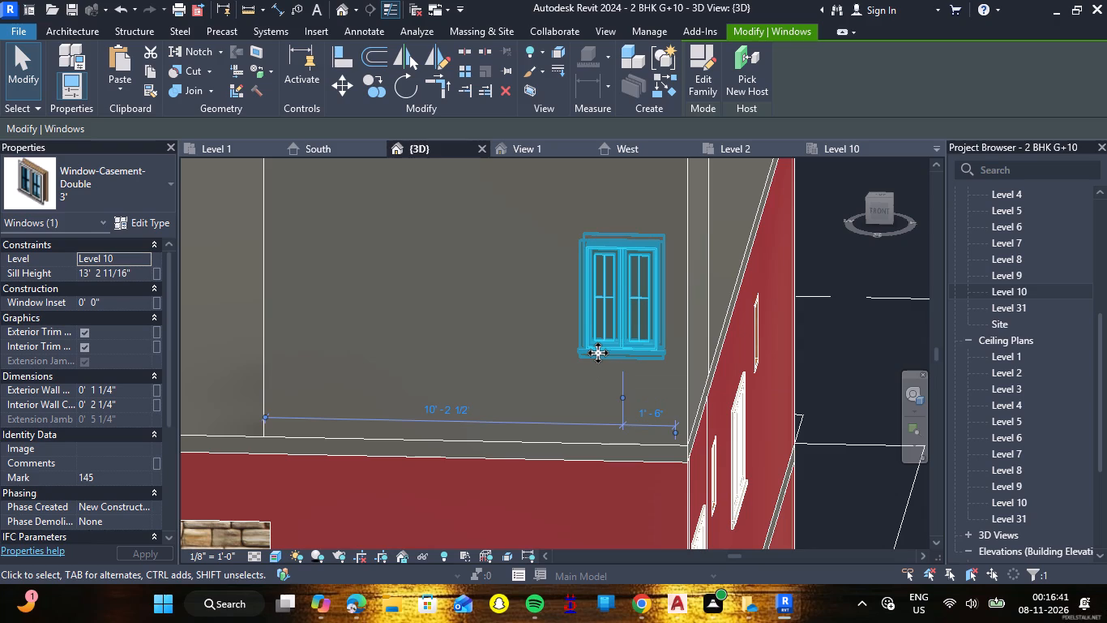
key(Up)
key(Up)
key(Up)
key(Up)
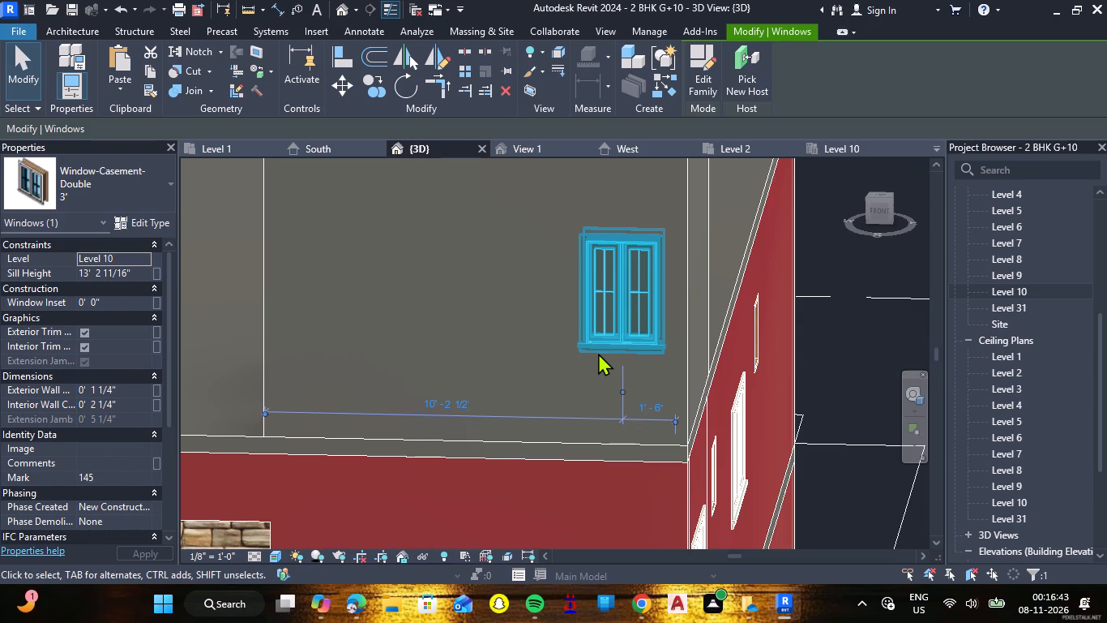
Set the sill height of the rooftop enclosure's front wall window to 15' 0".
click(138, 277)
drag(138, 277, 44, 279)
text(15)
key(Return)
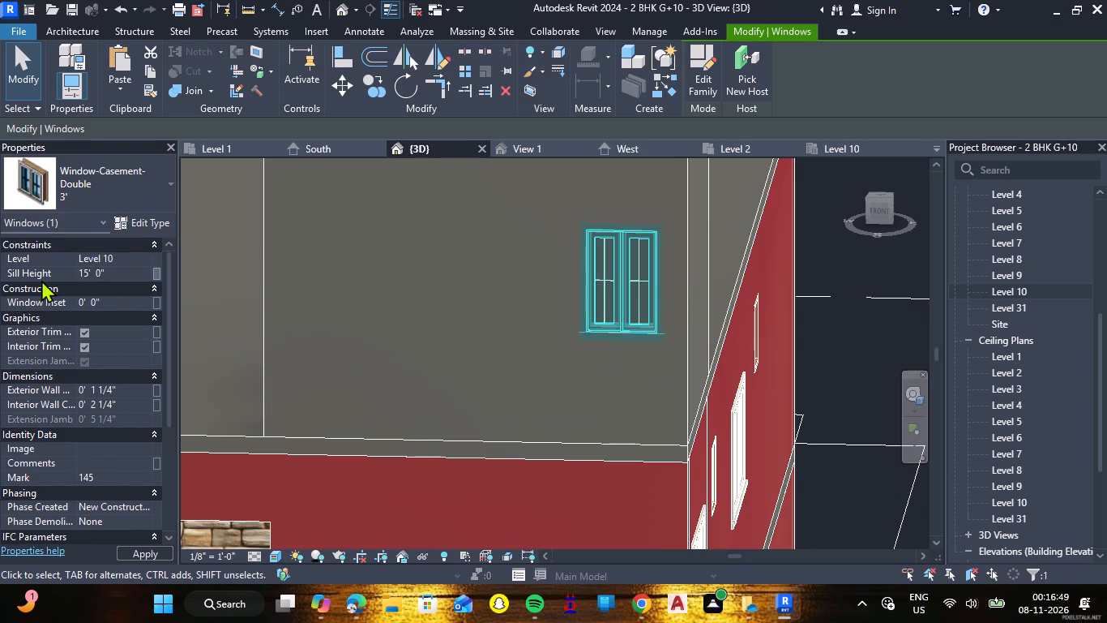
click(589, 384)
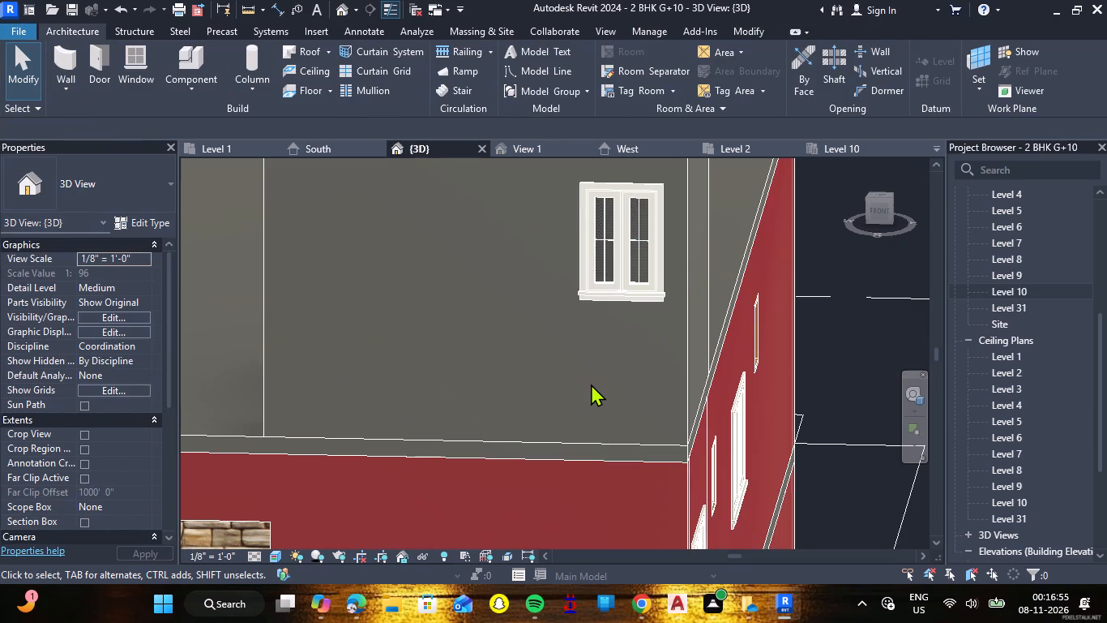
Examine the rooftop enclosure with its new window and the balcony front of the top floors.
scroll(591, 384, up, 1)
scroll(591, 384, down, 5)
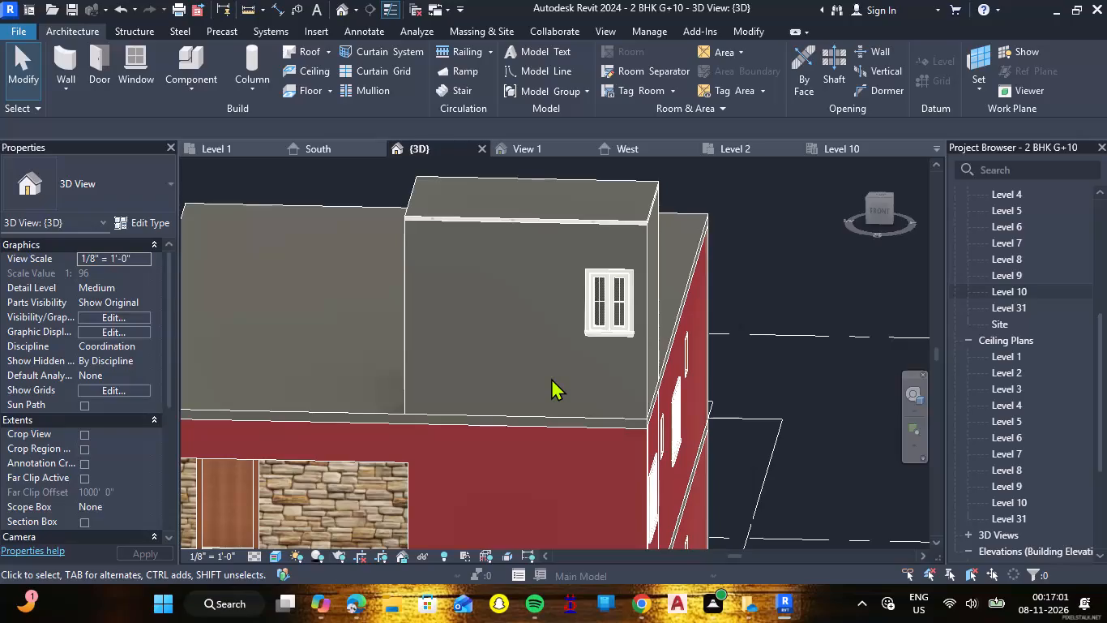
scroll(551, 378, down, 6)
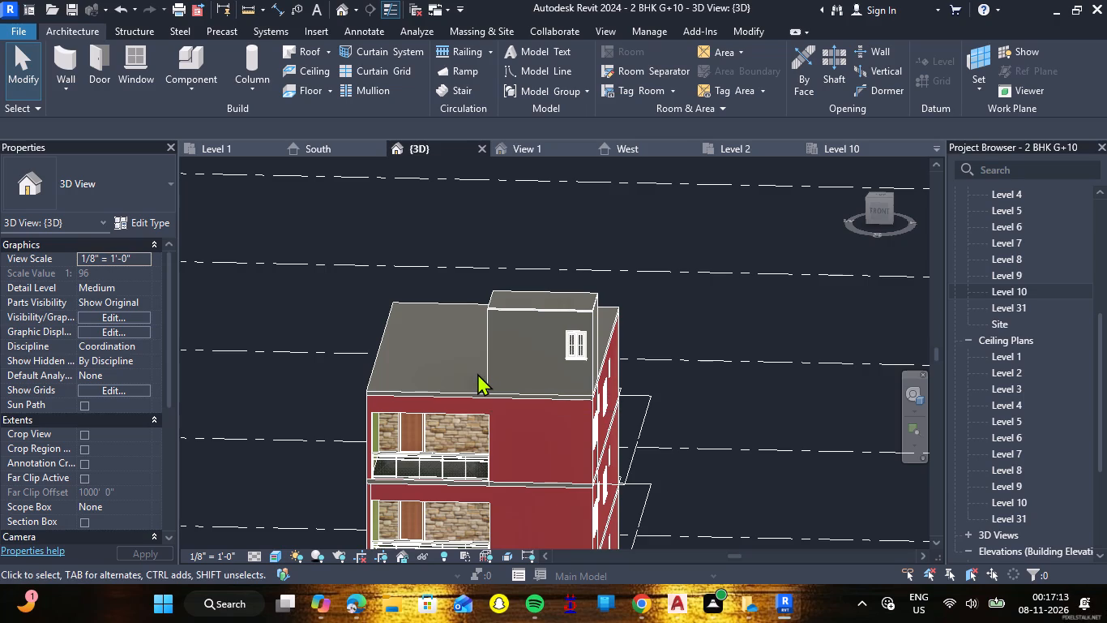
scroll(444, 477, up, 4)
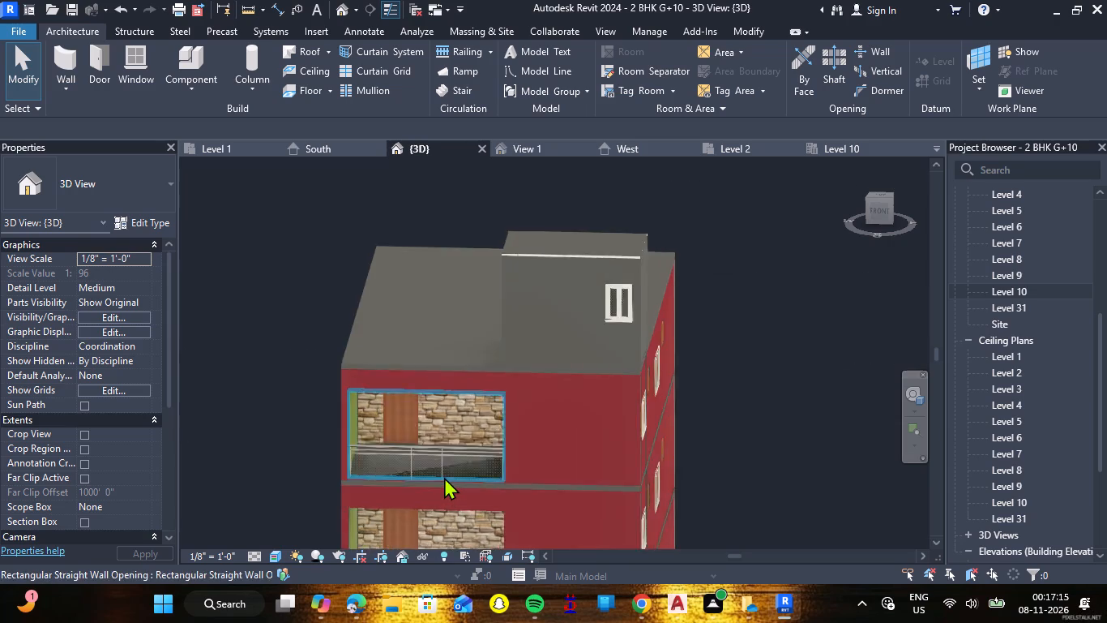
scroll(444, 477, up, 4)
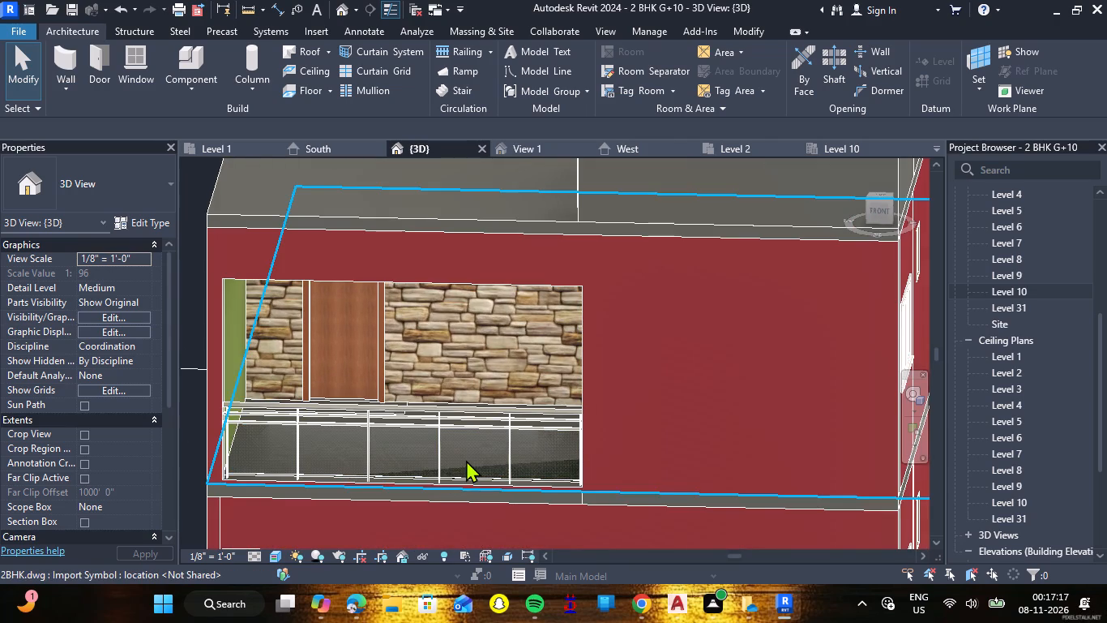
click(466, 460)
scroll(466, 460, down, 5)
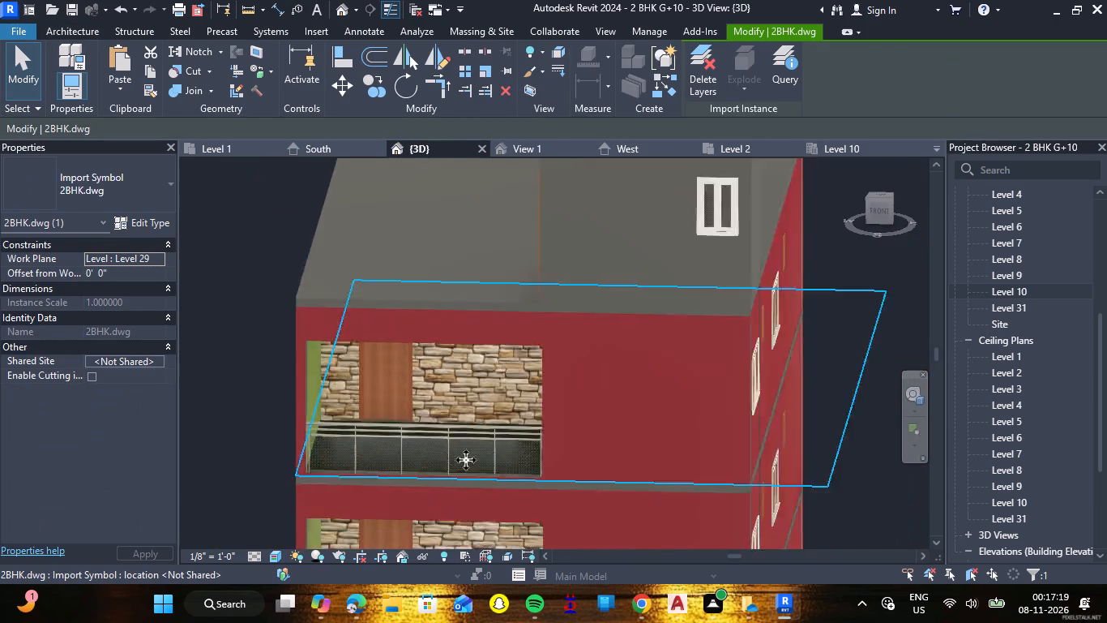
scroll(466, 460, down, 2)
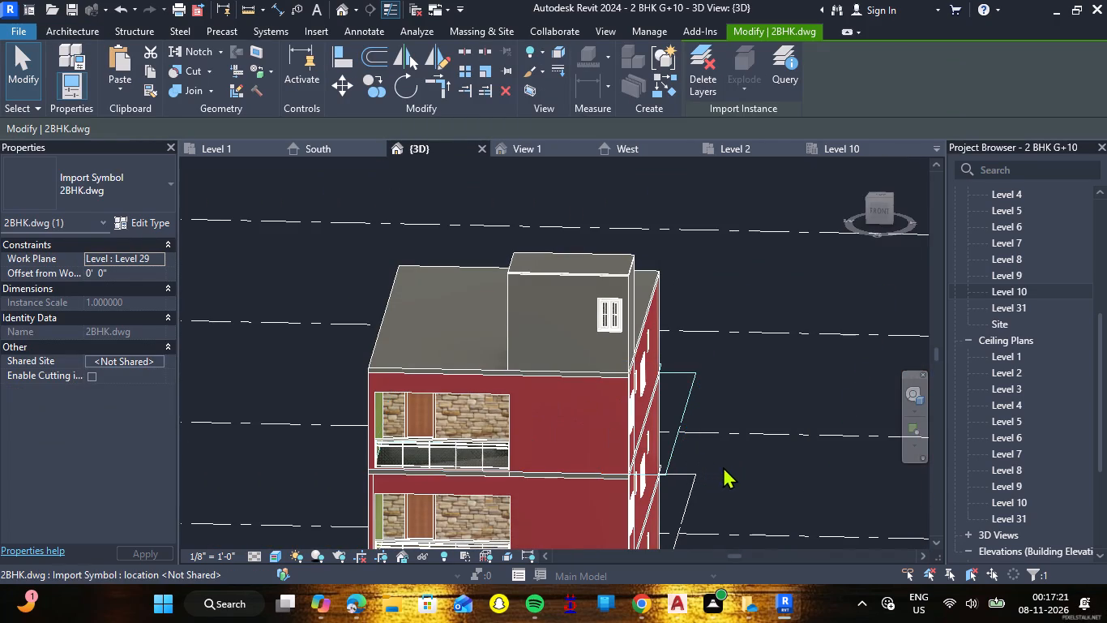
scroll(736, 455, down, 7)
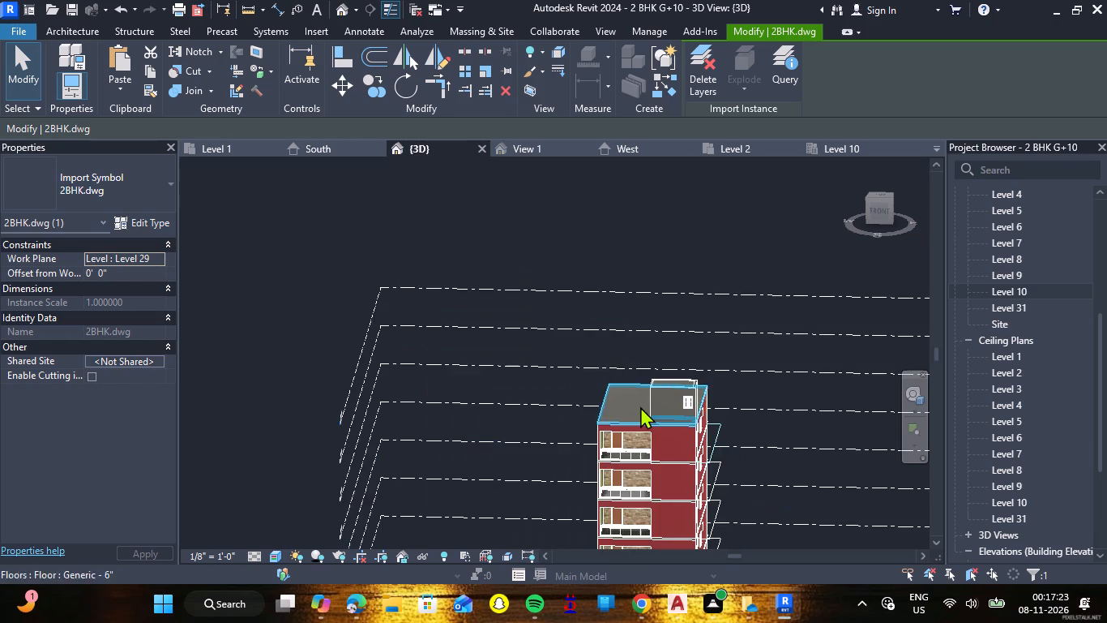
scroll(640, 406, up, 7)
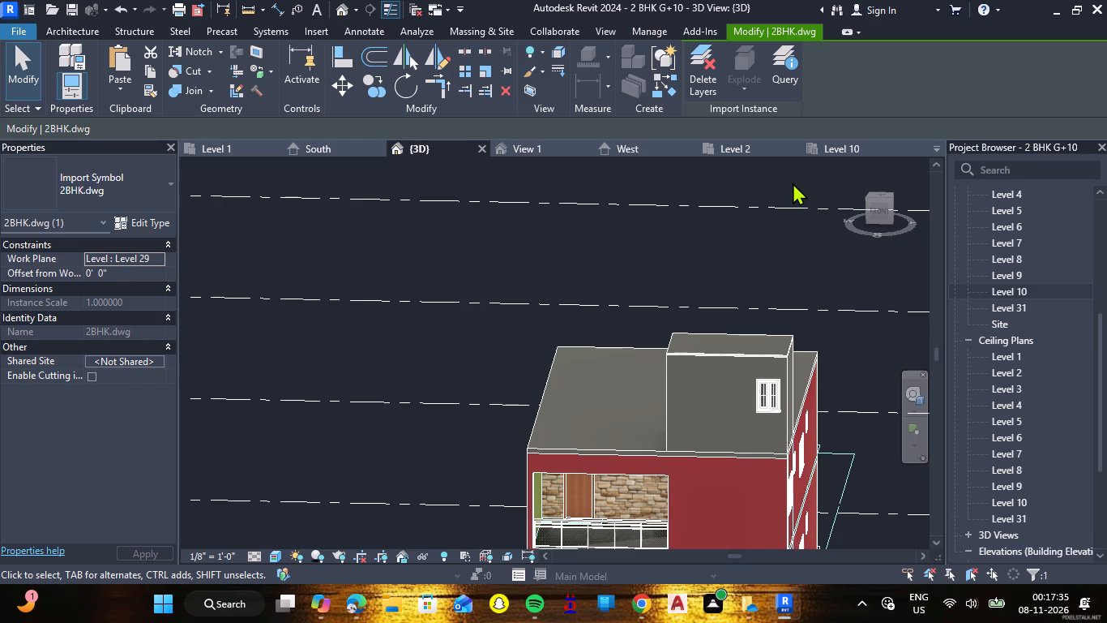
key(Escape)
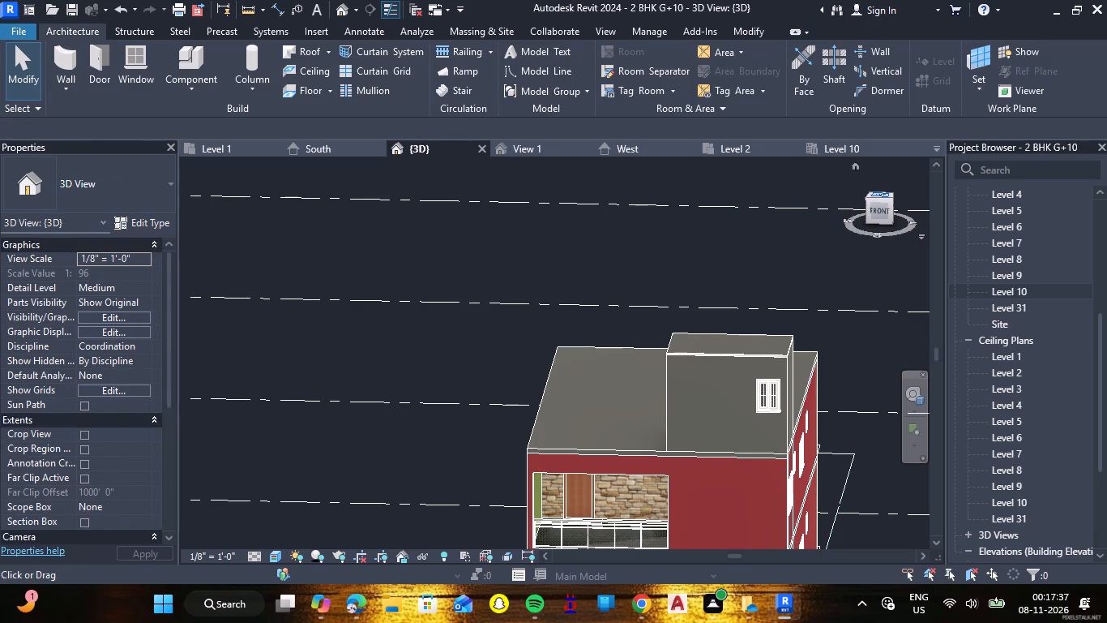
Draw a Generic - 6" wall, 4' high and based on Level 30, along the roof's west edge from the front corner to the back.
click(885, 195)
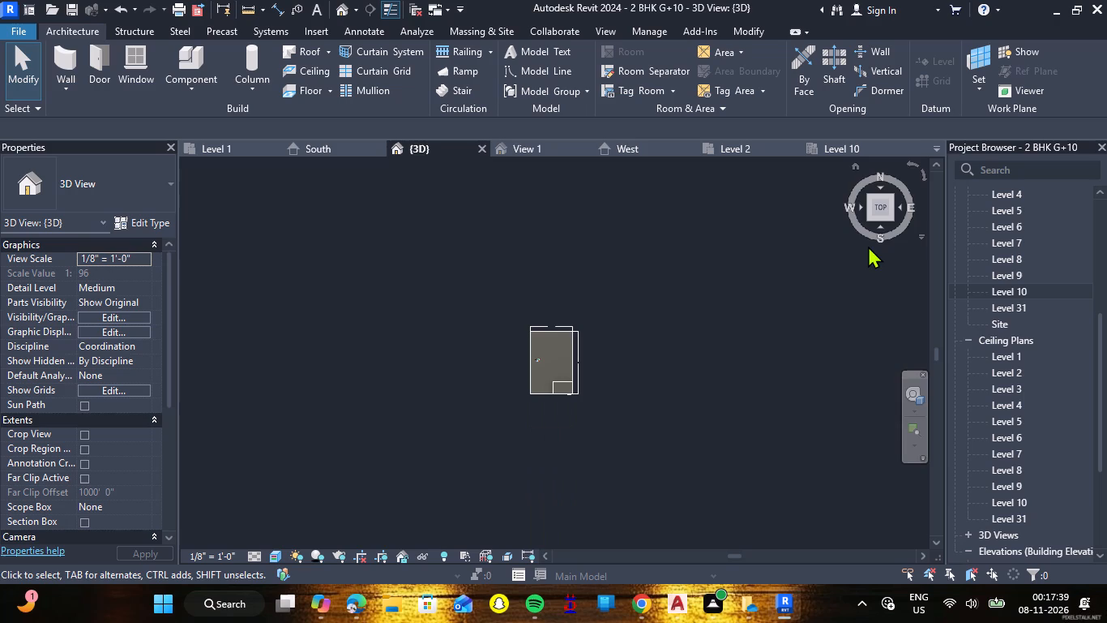
scroll(577, 373, up, 8)
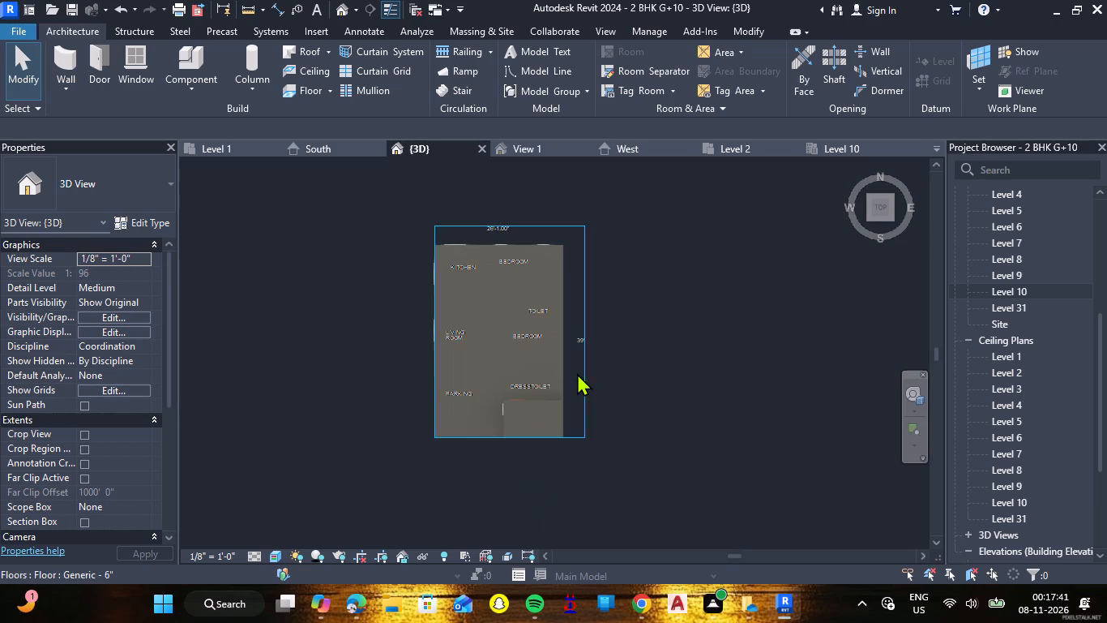
scroll(536, 376, up, 3)
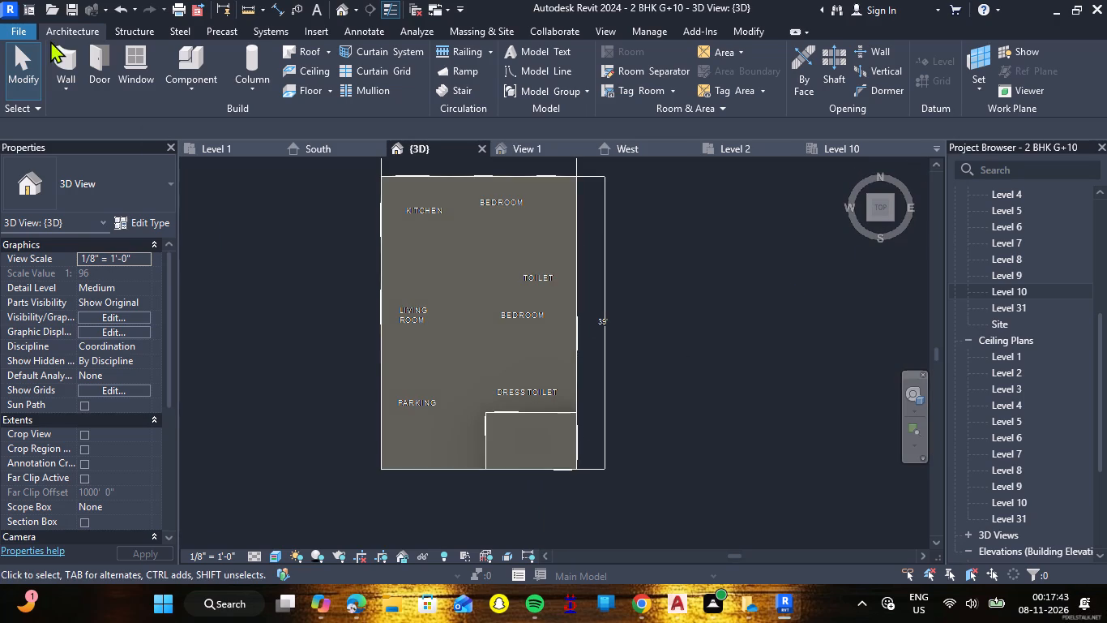
click(59, 57)
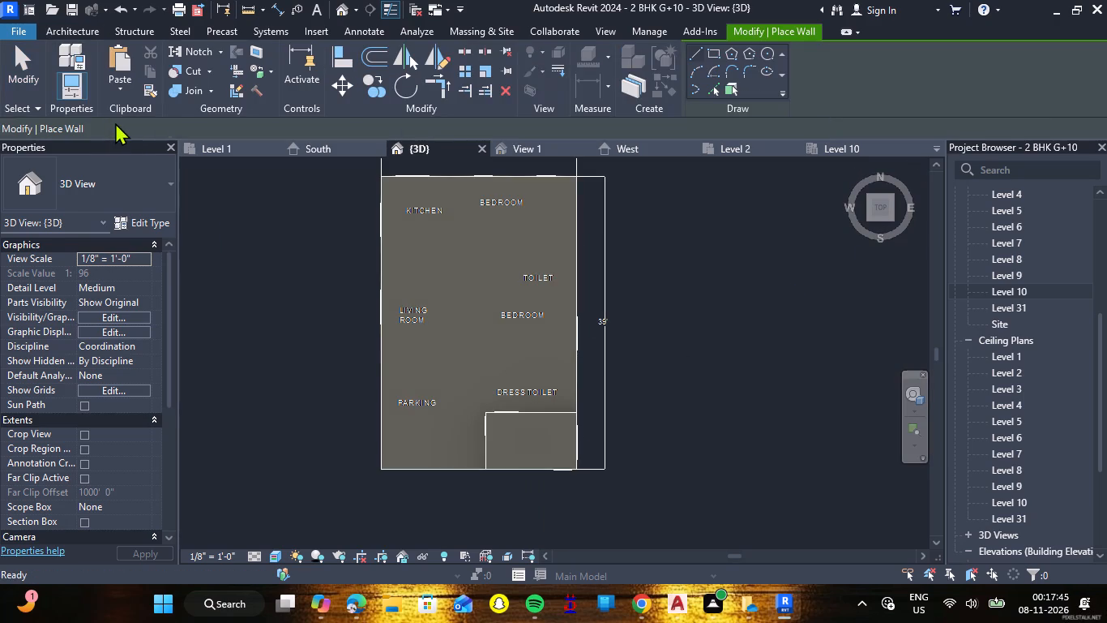
click(171, 179)
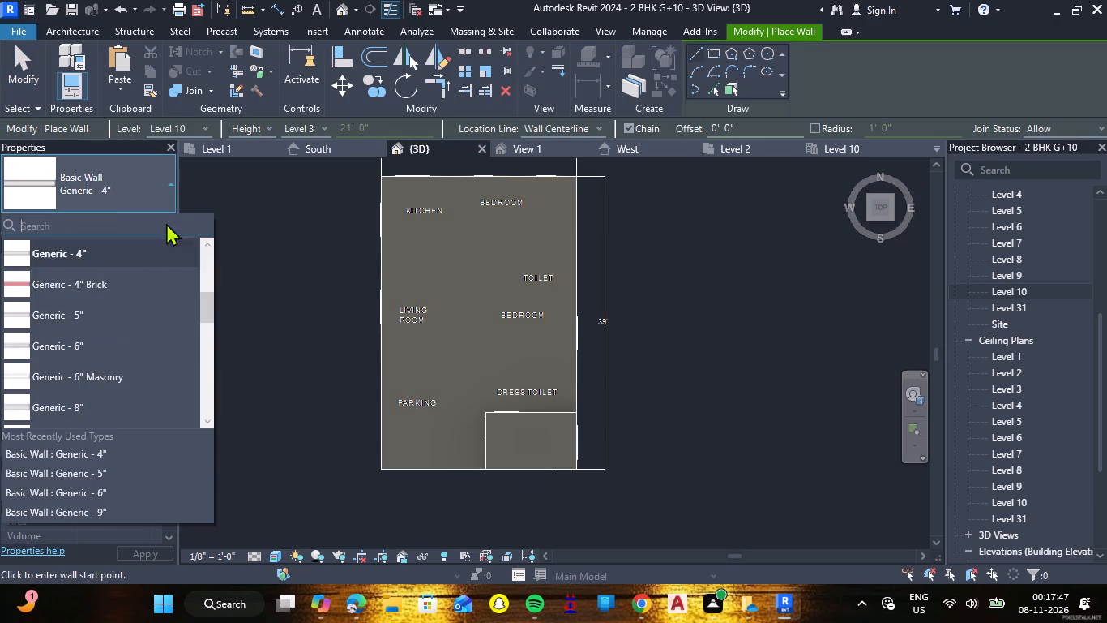
click(109, 338)
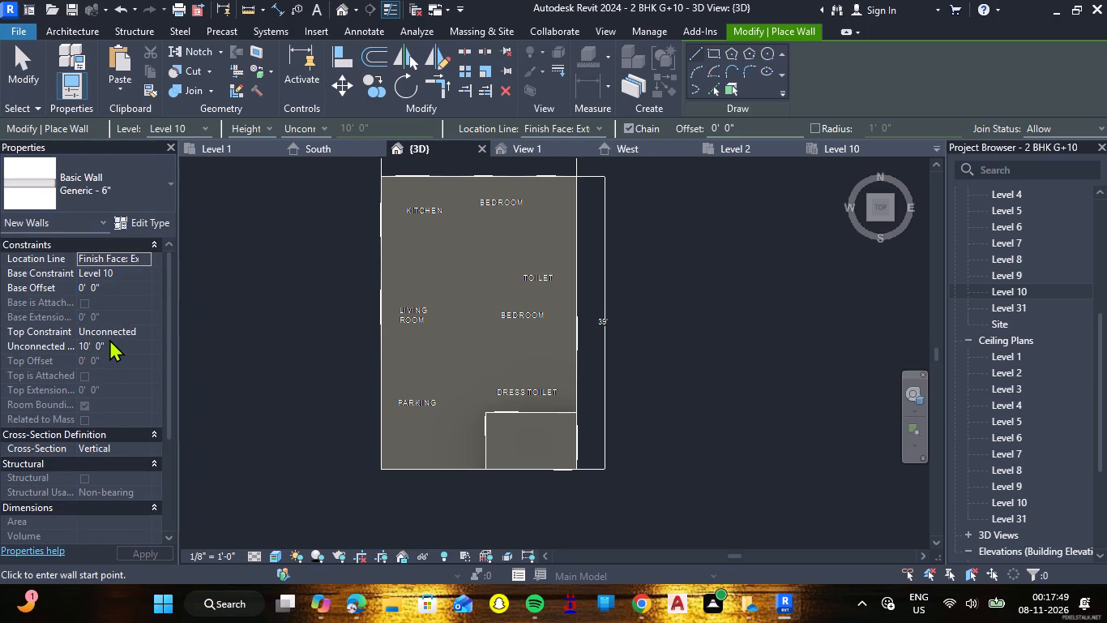
click(118, 342)
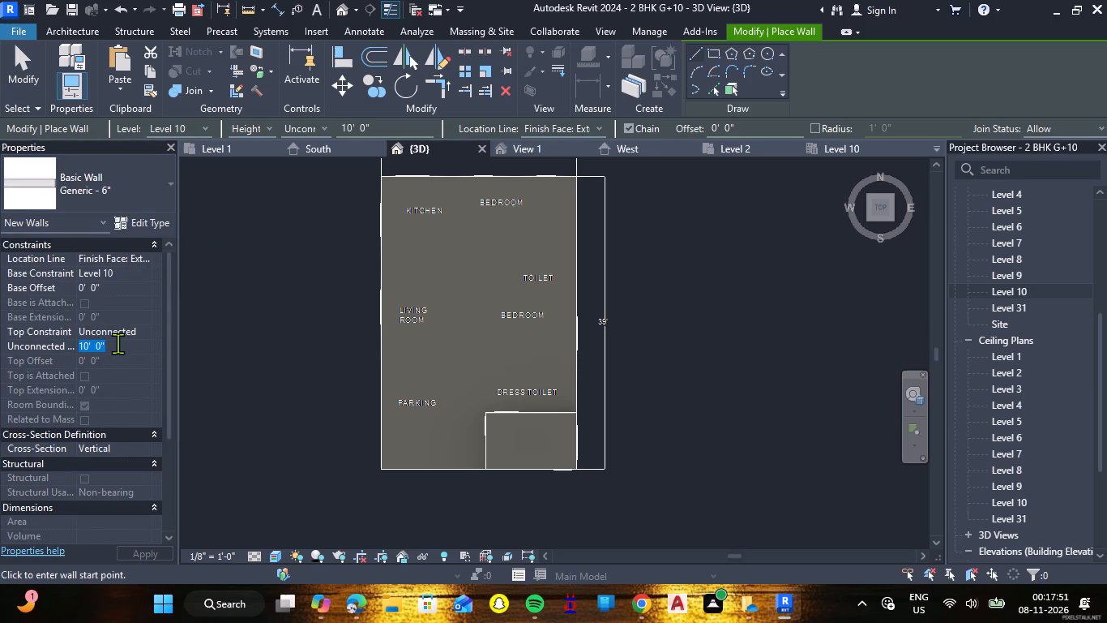
text(4')
key(Return)
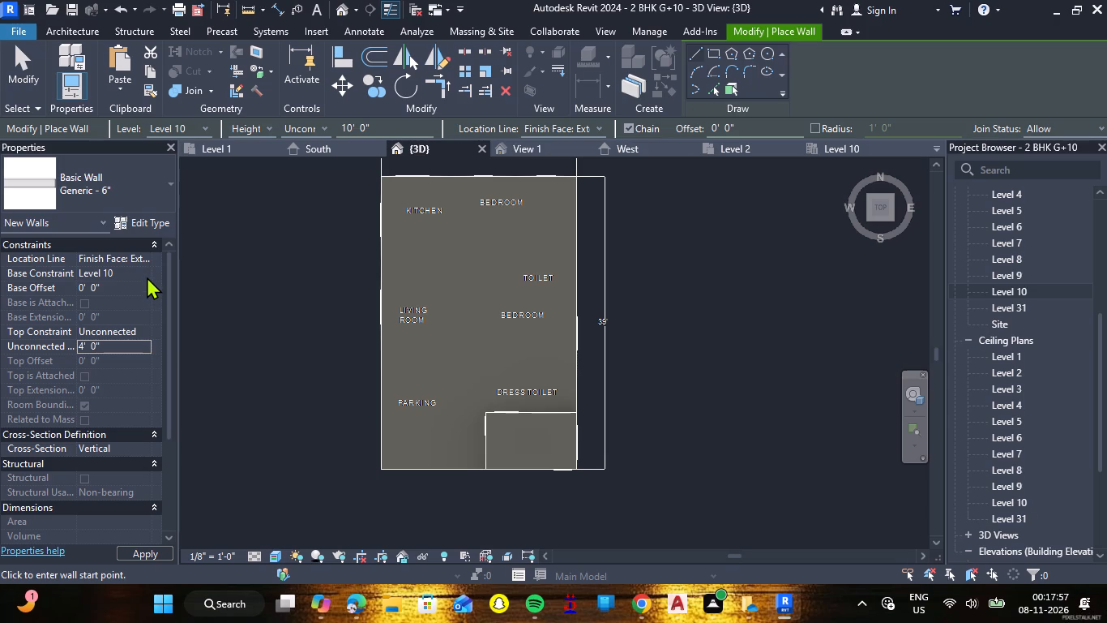
double_click(147, 277)
click(147, 277)
scroll(112, 313, down, 7)
click(111, 336)
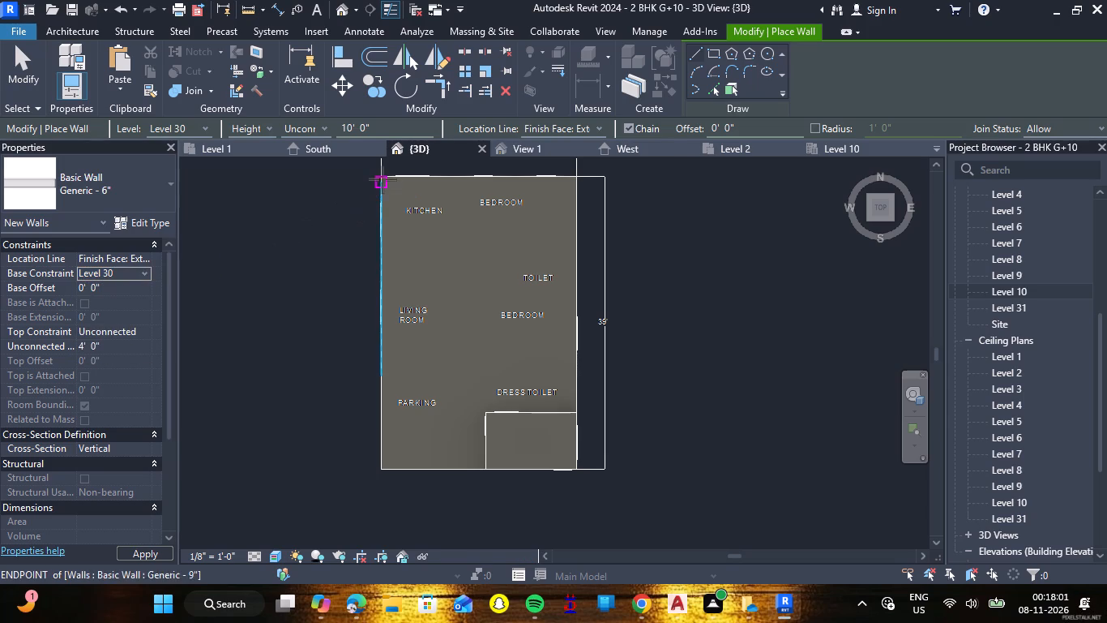
click(382, 178)
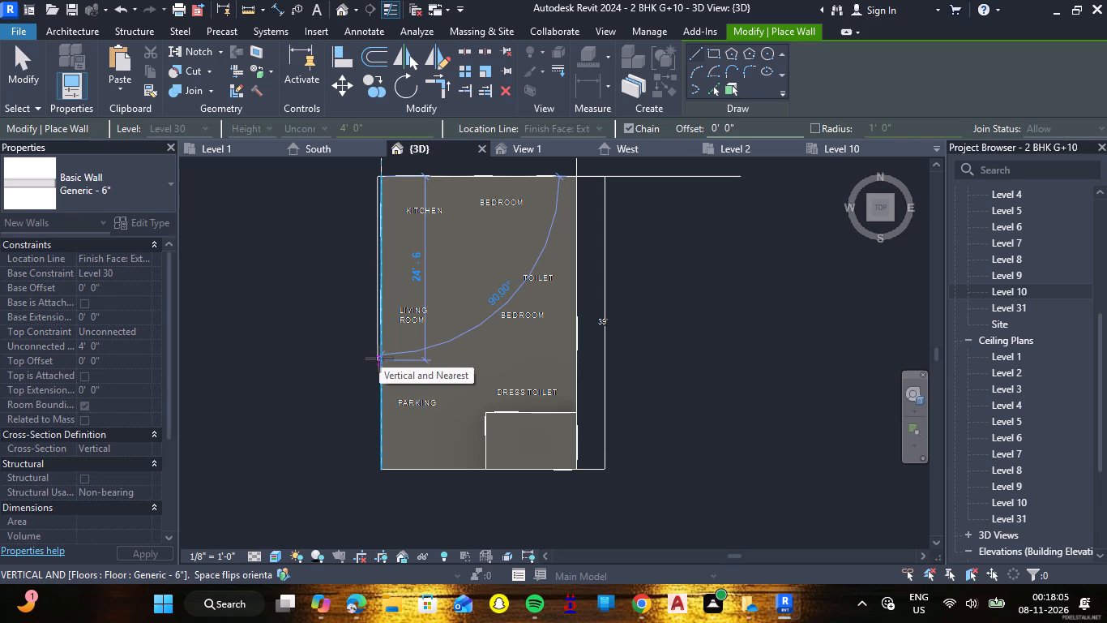
key(Escape)
click(382, 470)
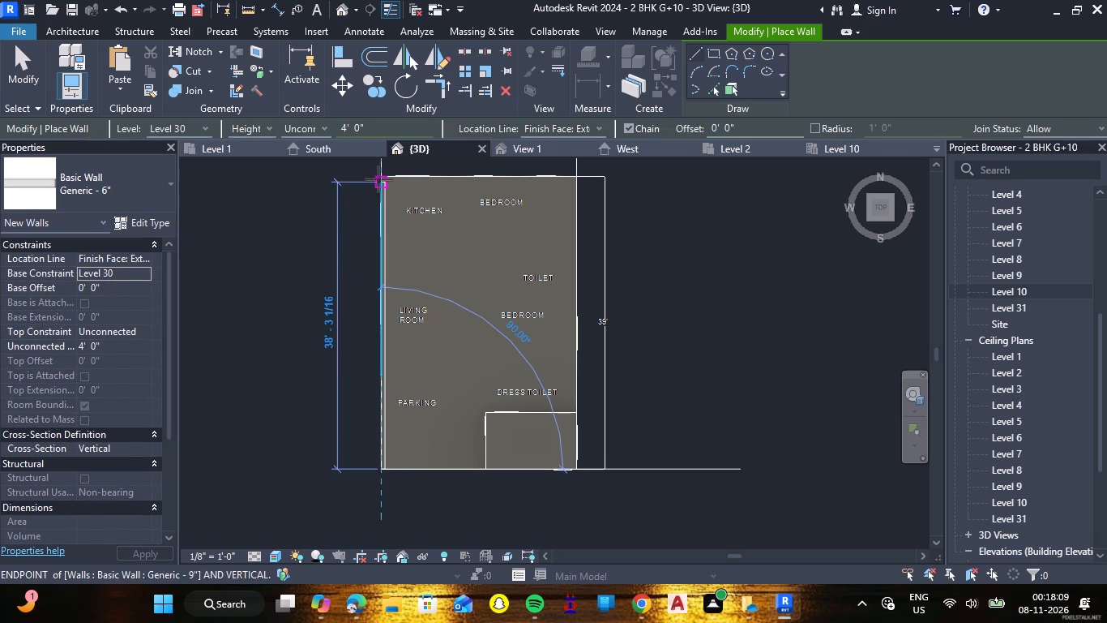
scroll(382, 178, up, 8)
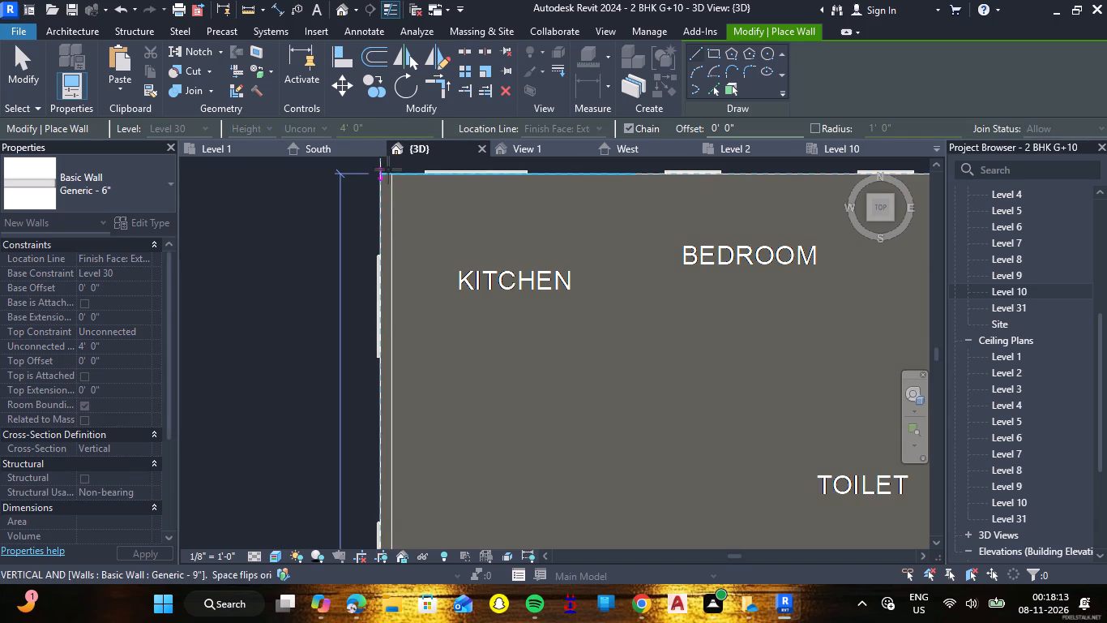
click(383, 174)
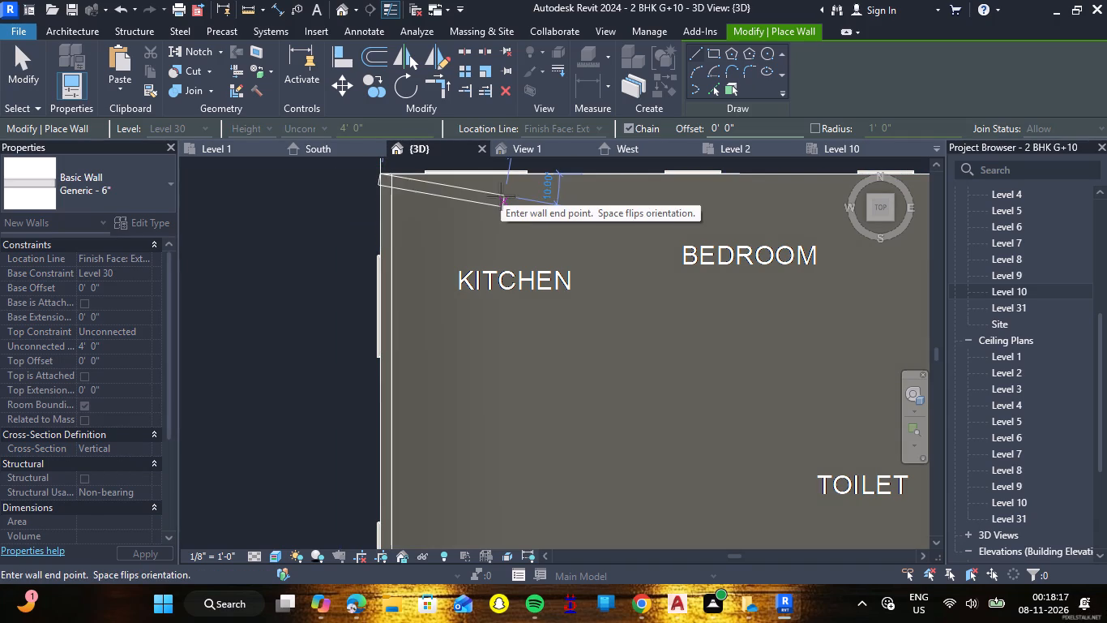
Continue the 4' parapet wall along the roof's north edge and down the east edge to the stair enclosure's corner.
scroll(593, 187, down, 7)
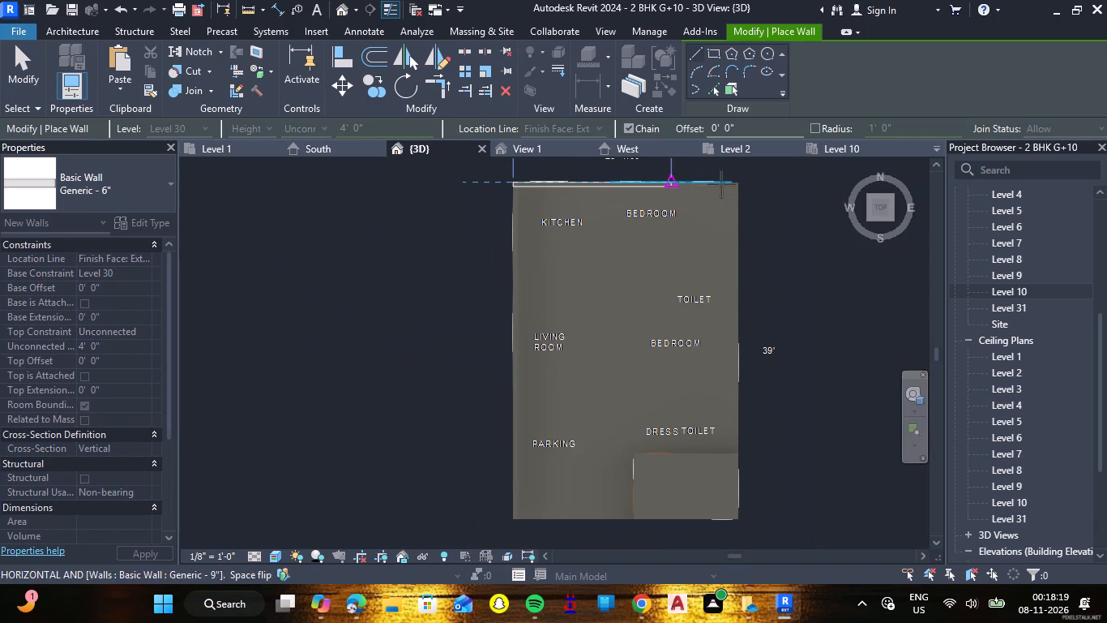
click(740, 183)
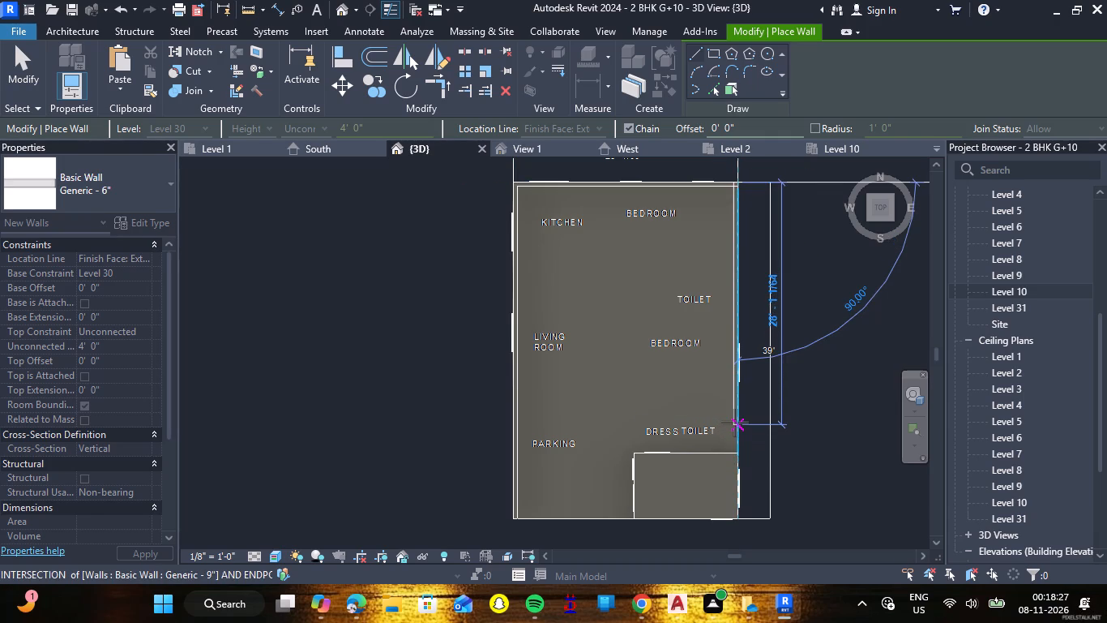
scroll(735, 423, up, 2)
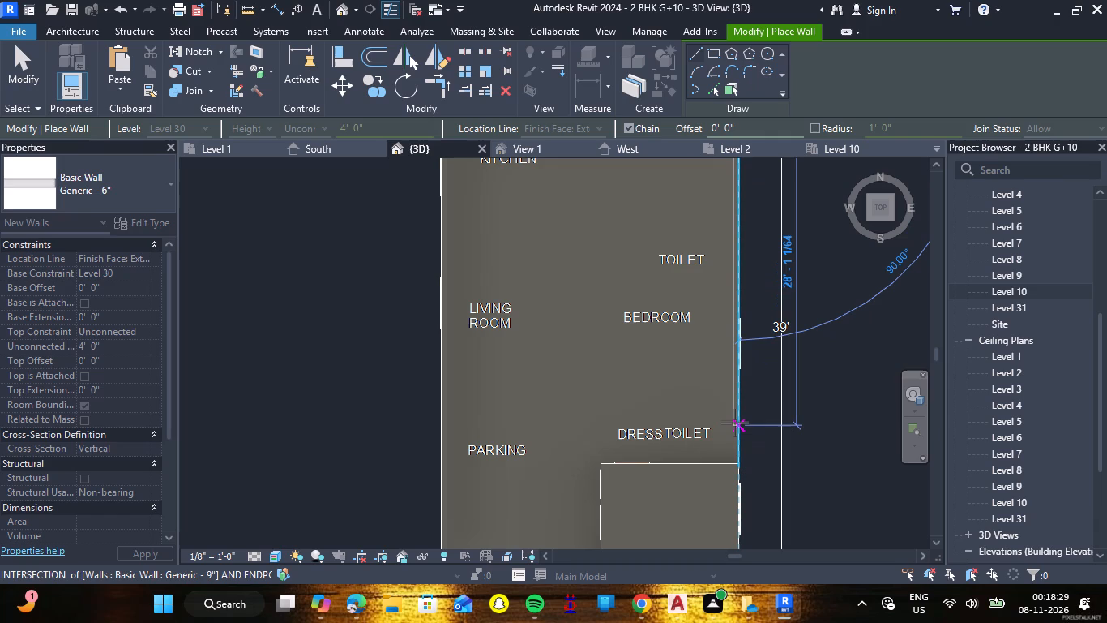
scroll(736, 453, up, 8)
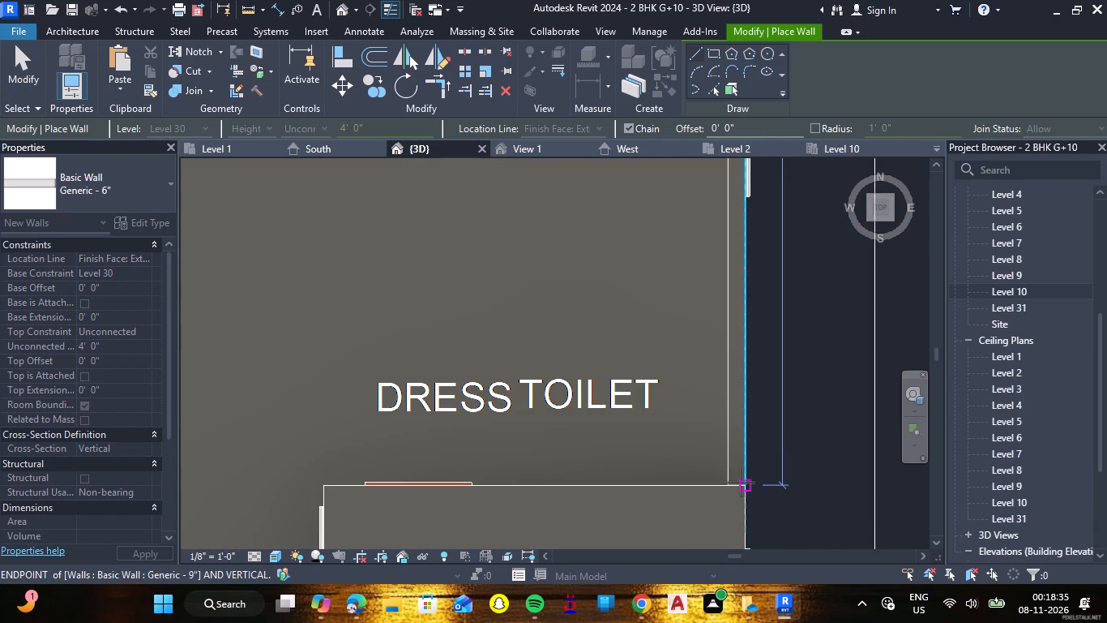
click(745, 484)
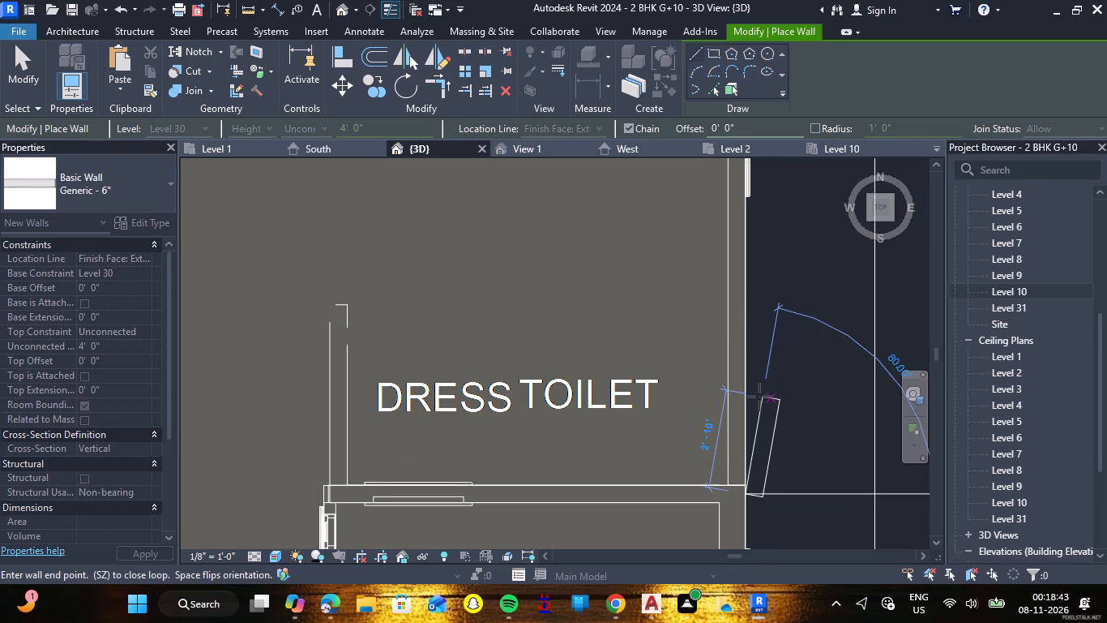
key(Escape)
Create a Glass Panel - Bottom Fill railing on Level 30, about 13' 6" long, along the front roof edge from west parapet to stair enclosure.
scroll(584, 326, down, 6)
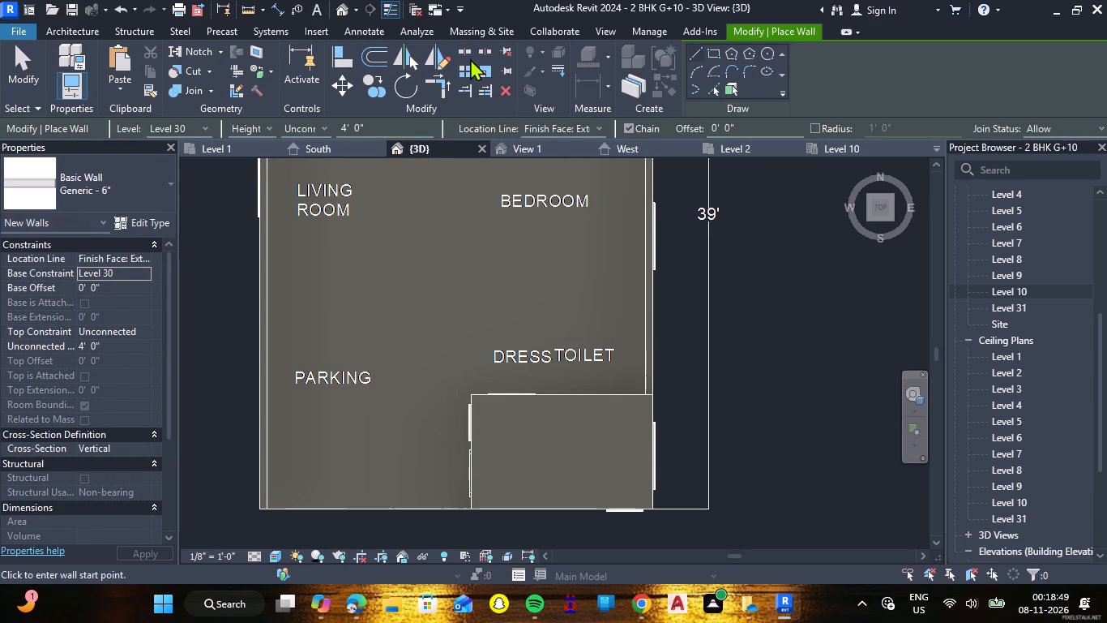
click(83, 27)
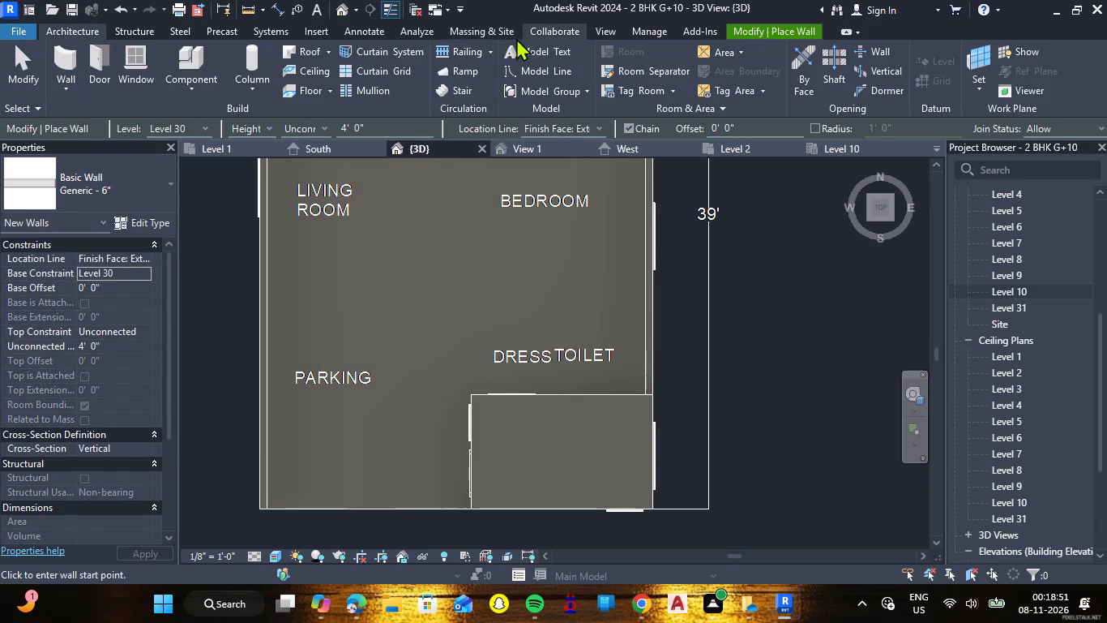
click(459, 47)
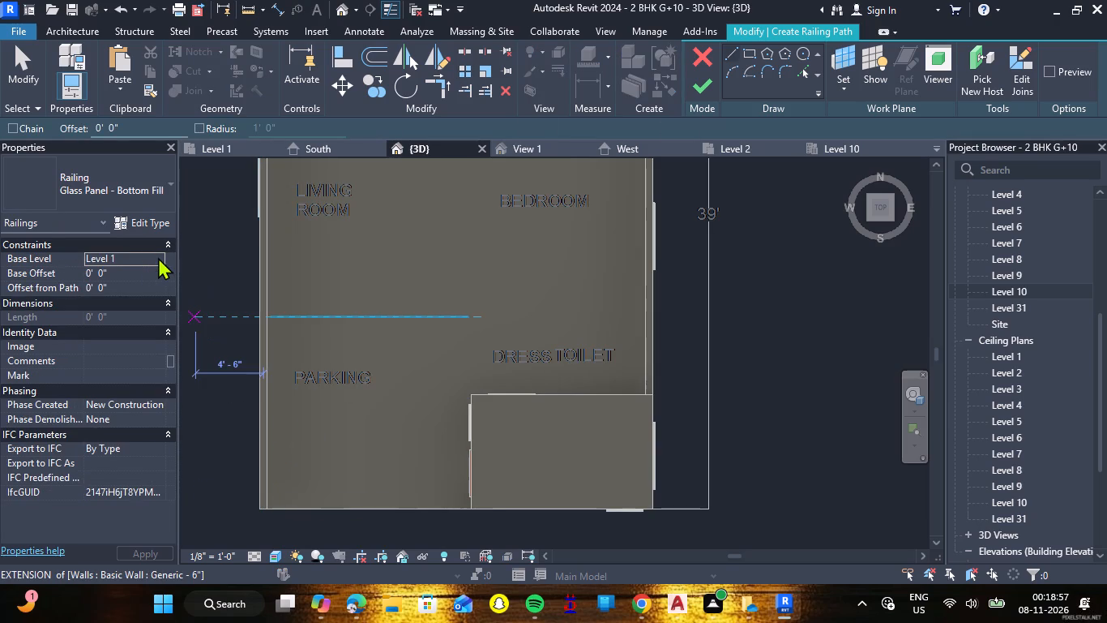
click(160, 257)
scroll(131, 314, down, 13)
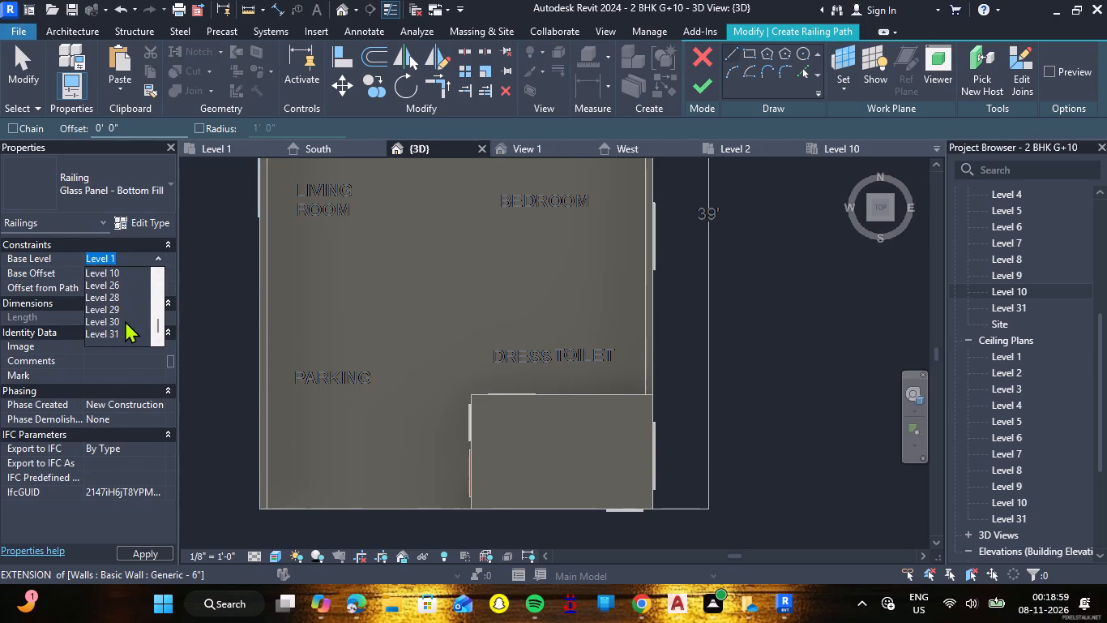
click(122, 320)
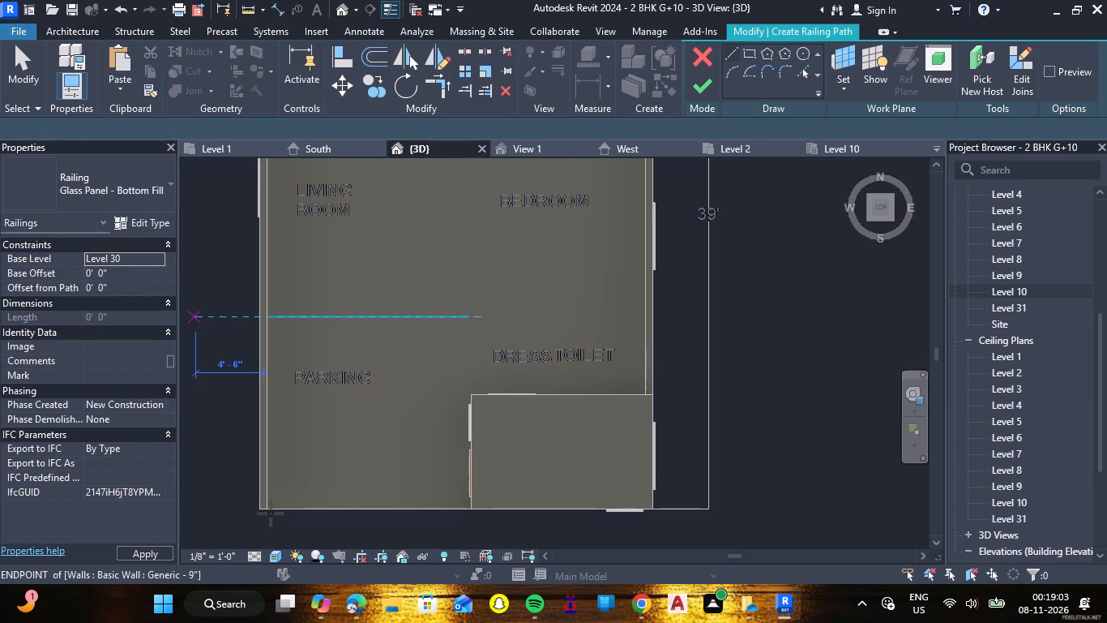
scroll(271, 513, up, 6)
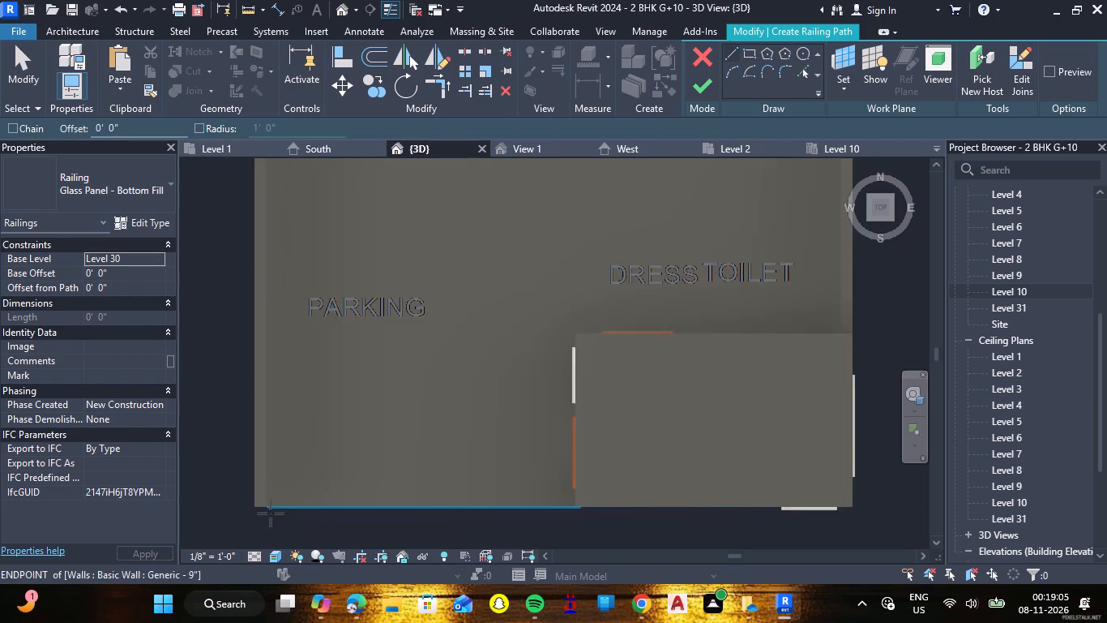
scroll(271, 513, up, 3)
click(259, 500)
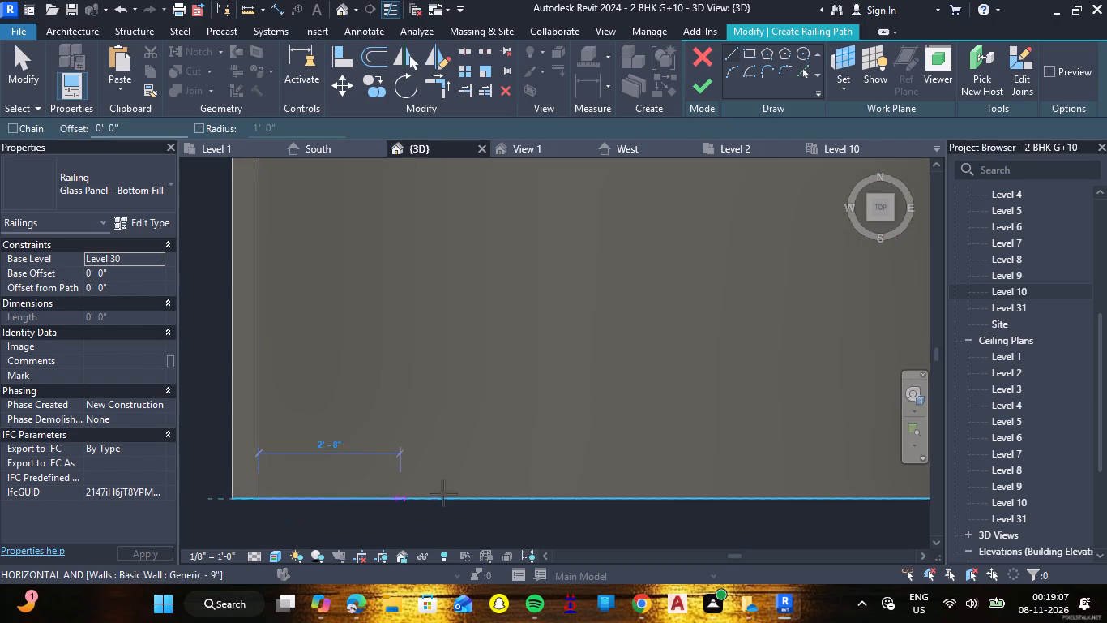
scroll(789, 489, down, 7)
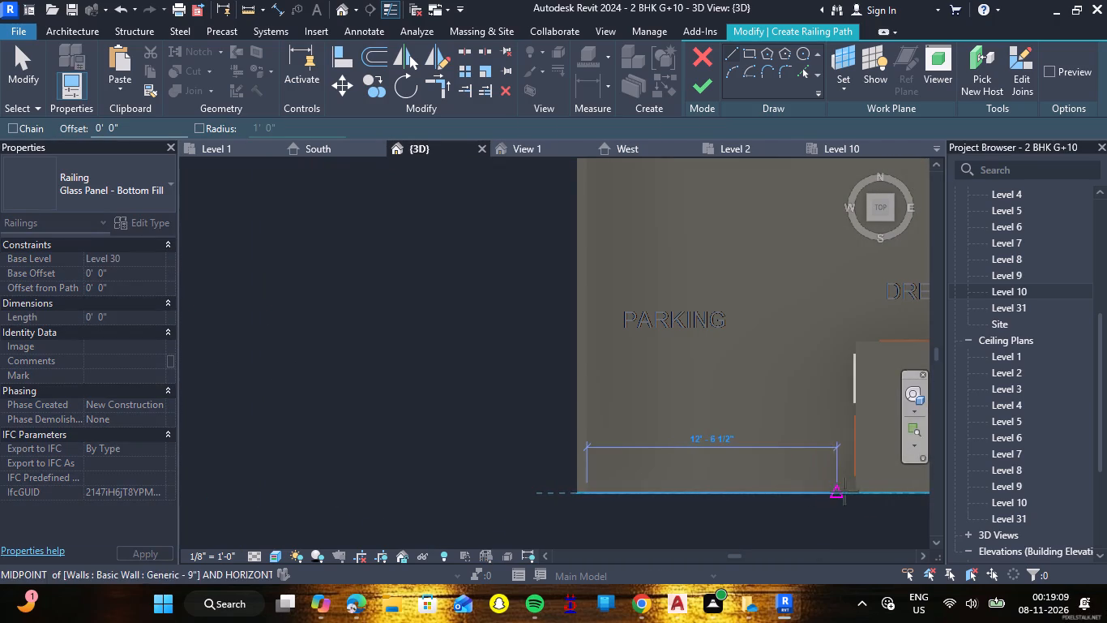
click(855, 493)
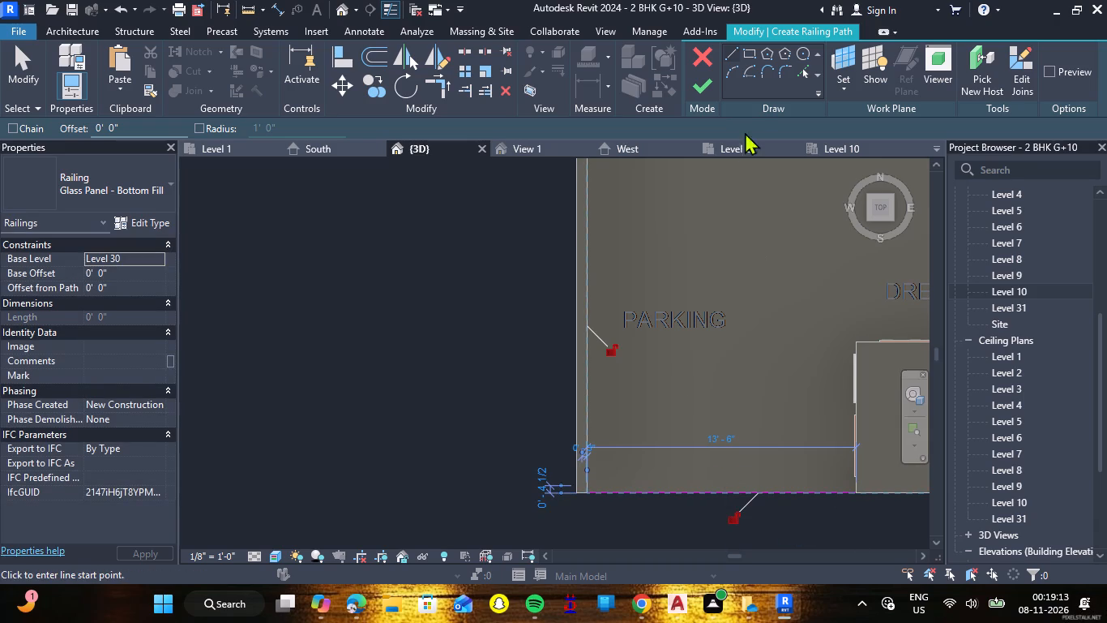
click(712, 89)
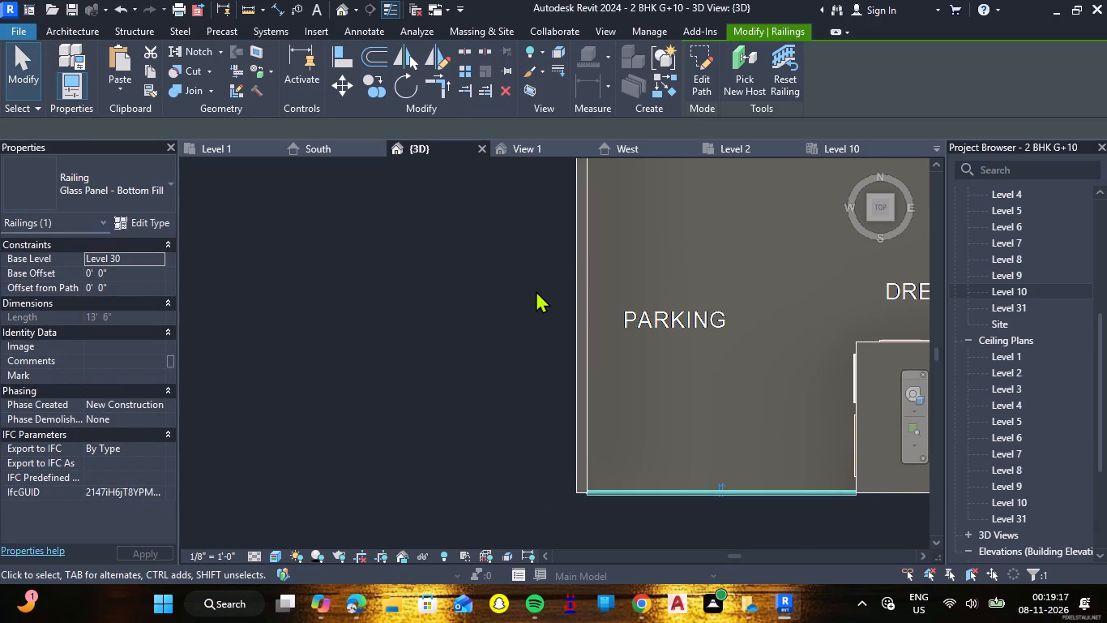
Nudge the new glass railing slightly inward from the front roof edge.
key(Up)
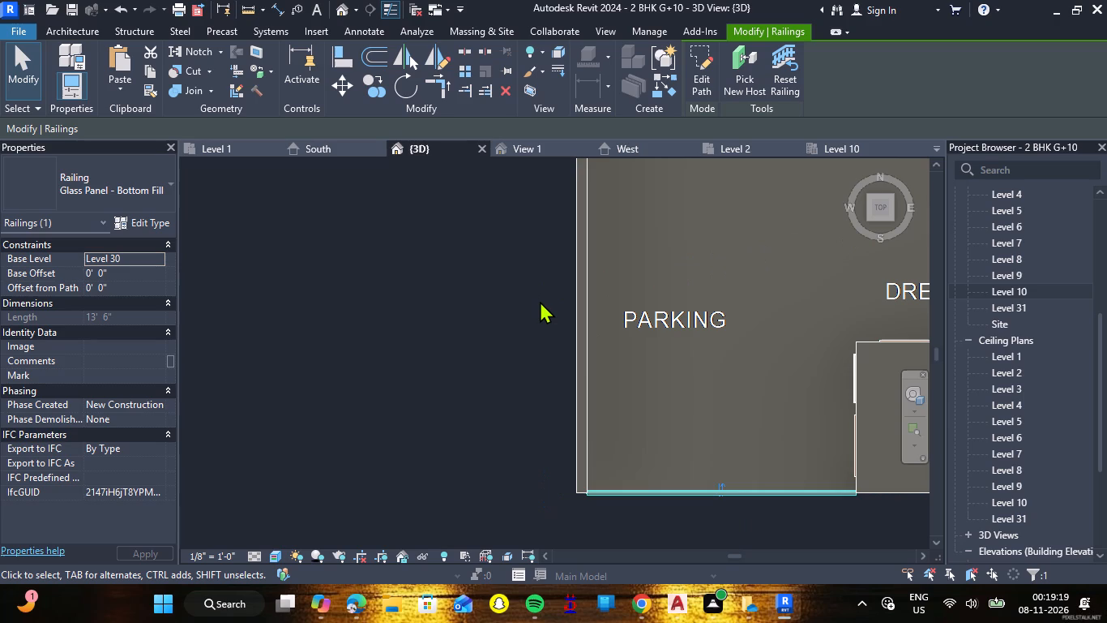
key(Escape)
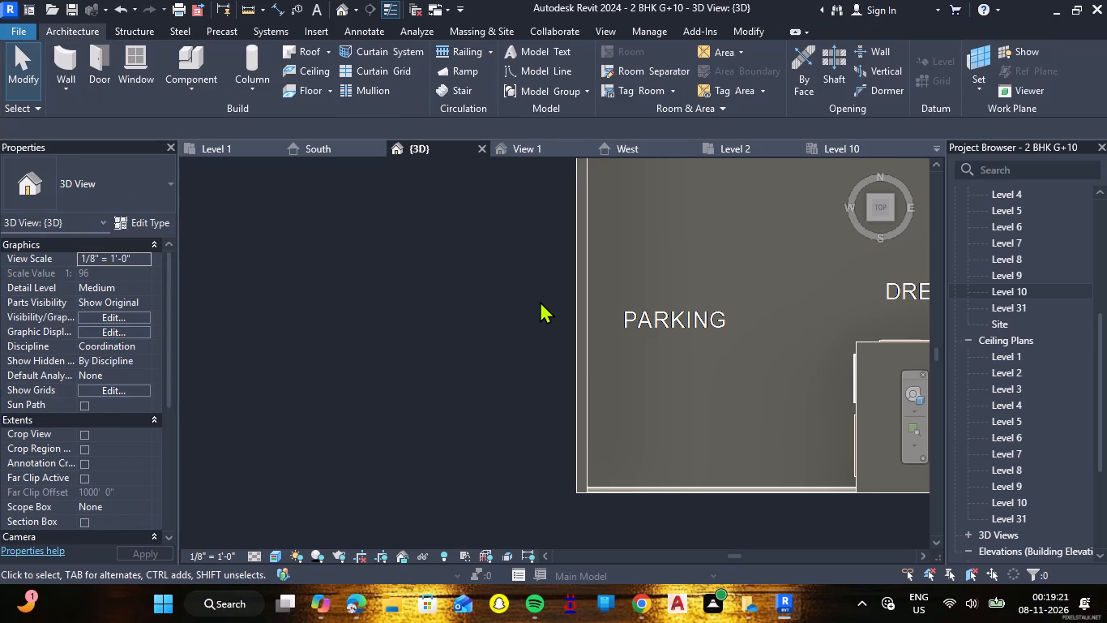
Examine the rooftop parapet walls and front glass railing from the front and at an angle.
click(885, 219)
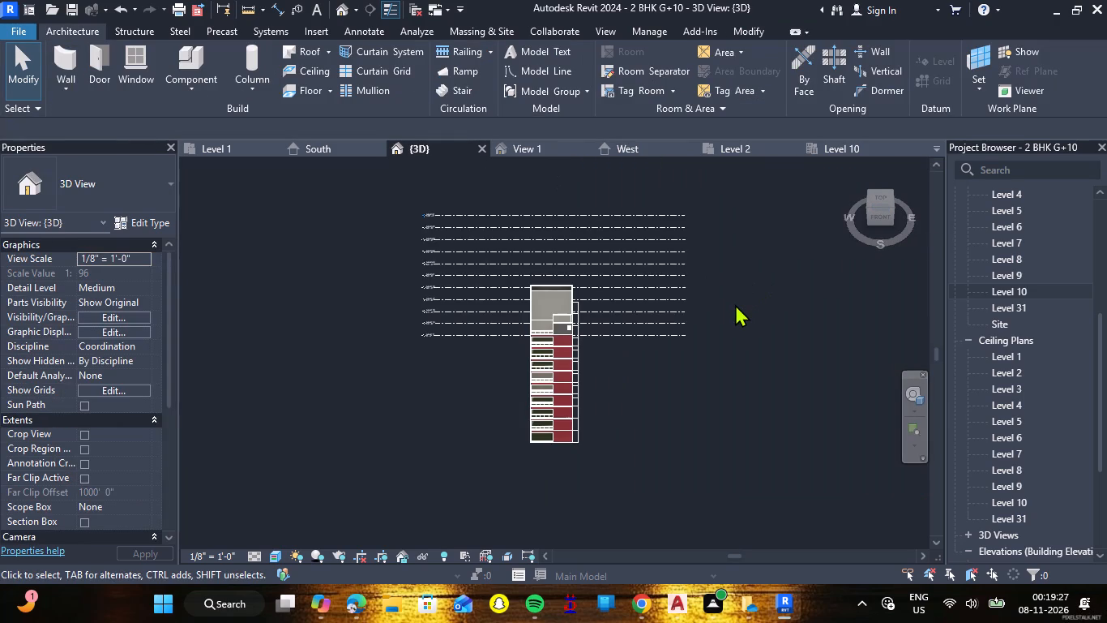
scroll(553, 346, up, 9)
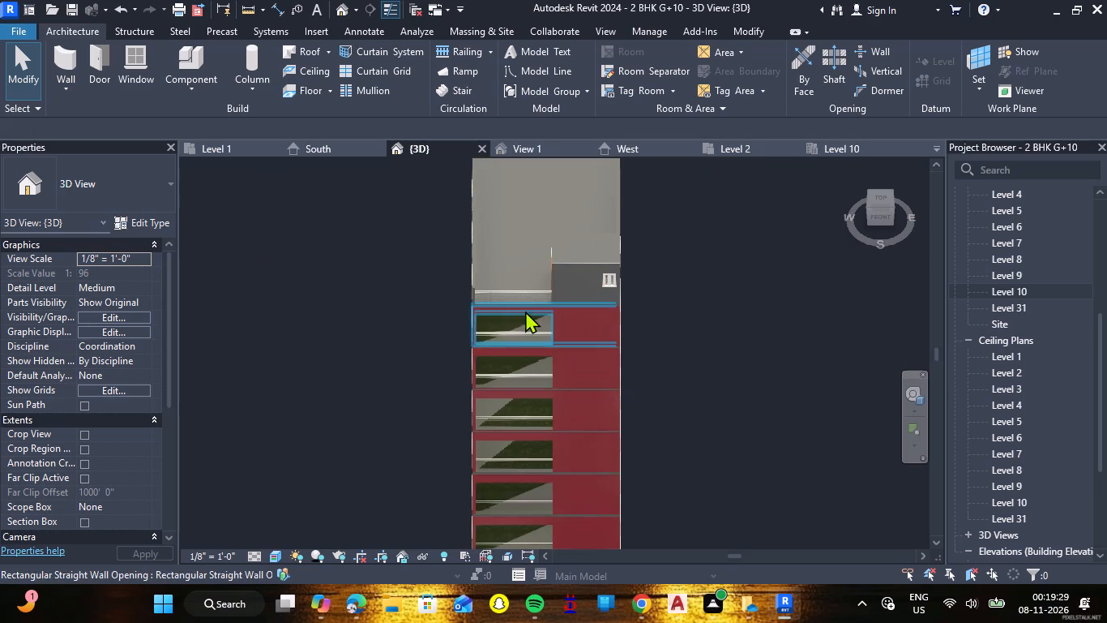
scroll(526, 303, up, 8)
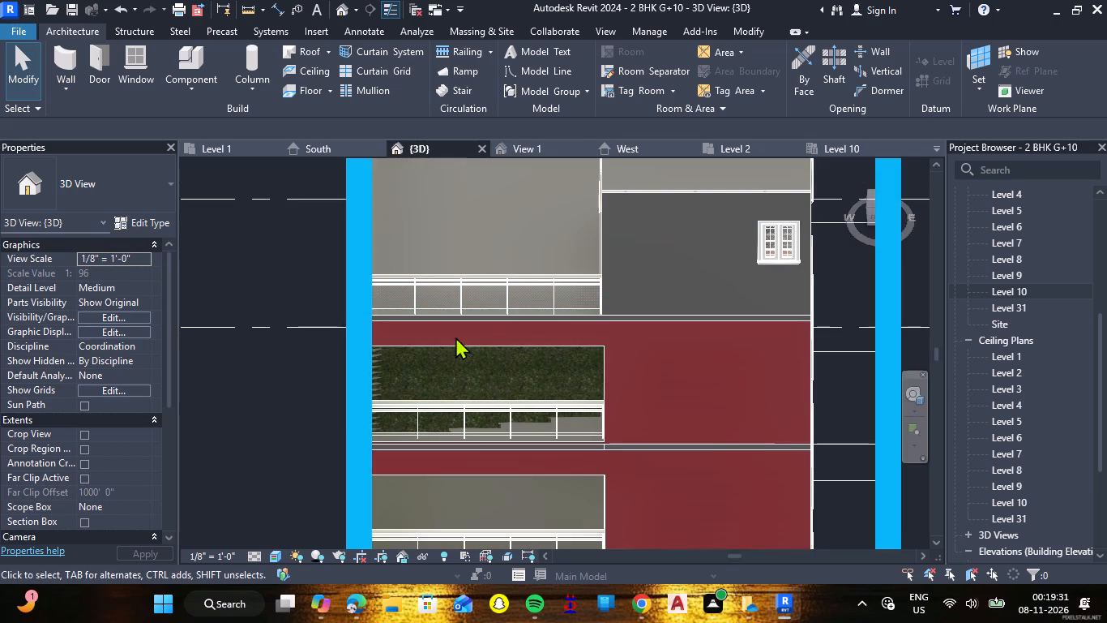
shift+right_drag(263, 340, 314, 327)
scroll(314, 326, down, 8)
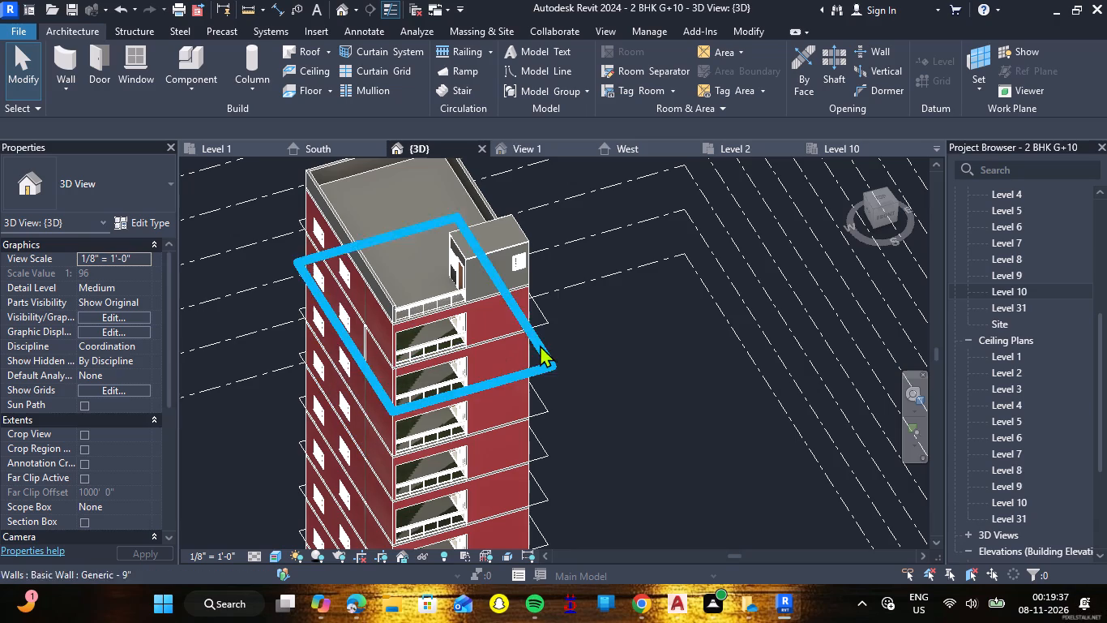
shift+right_drag(612, 354, 544, 312)
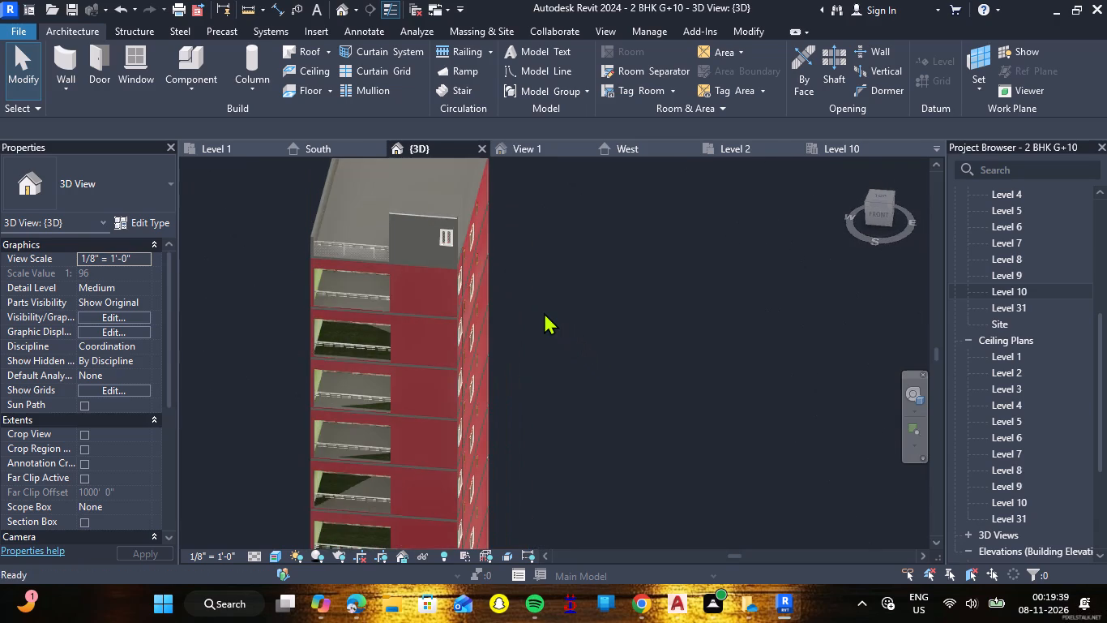
Paint the front and east outer faces of the rooftop stair enclosure with the EXTEIOR WALL material.
text(PT)
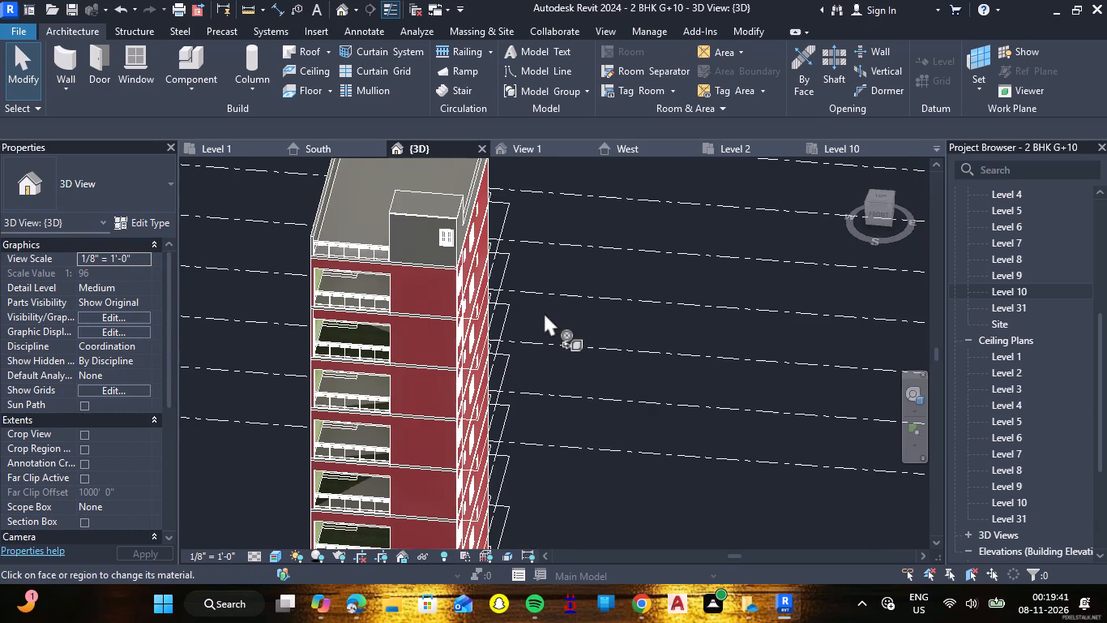
scroll(184, 367, up, 1)
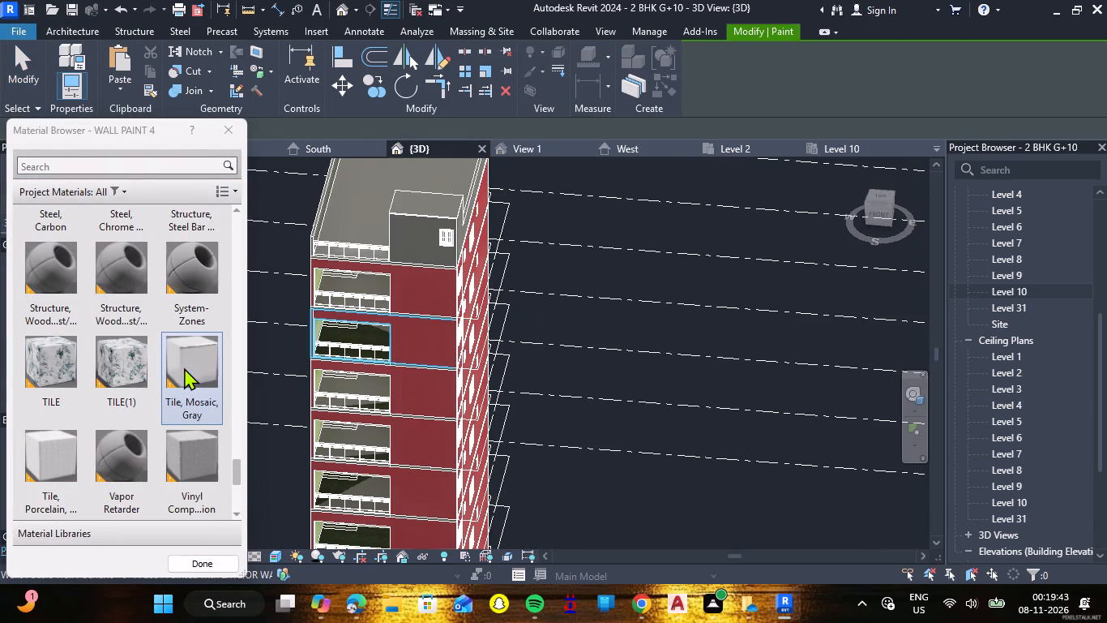
scroll(165, 374, up, 5)
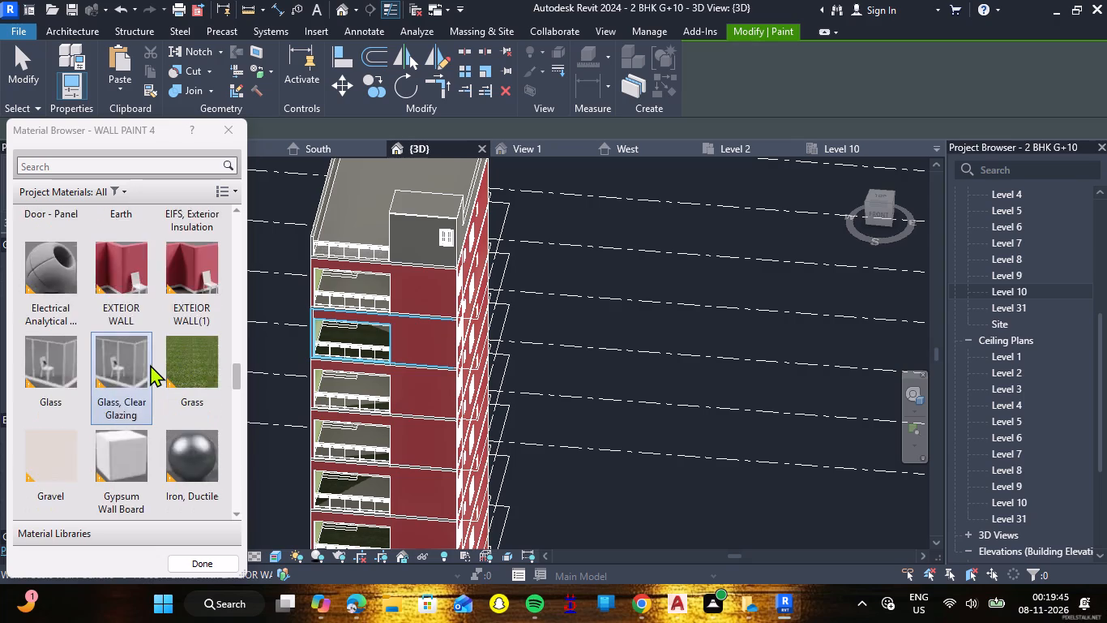
scroll(149, 381, down, 1)
click(126, 291)
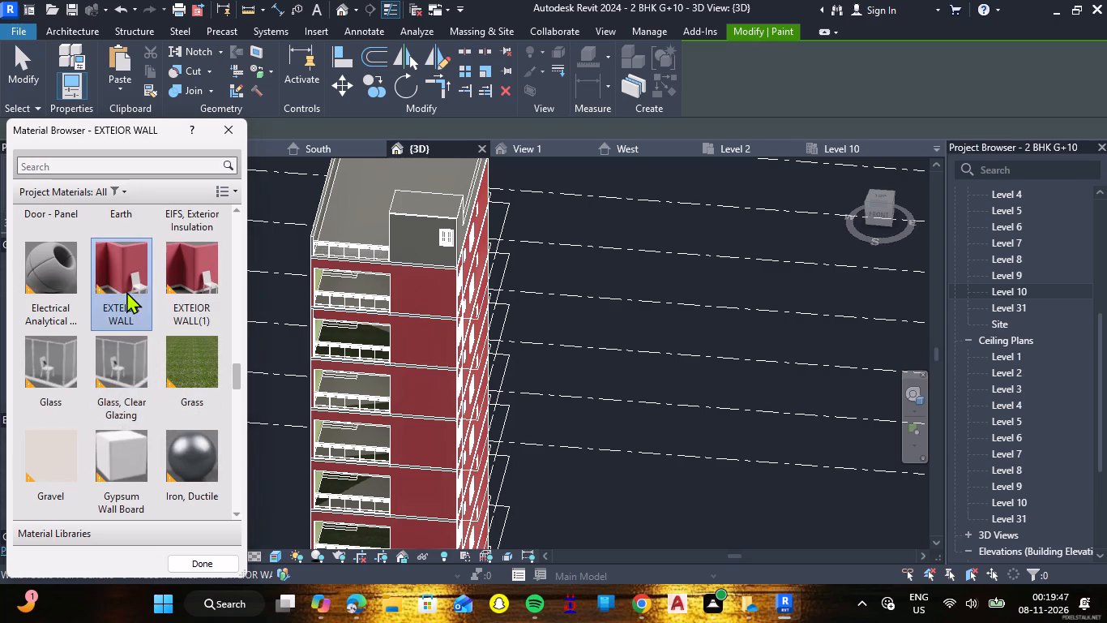
click(409, 244)
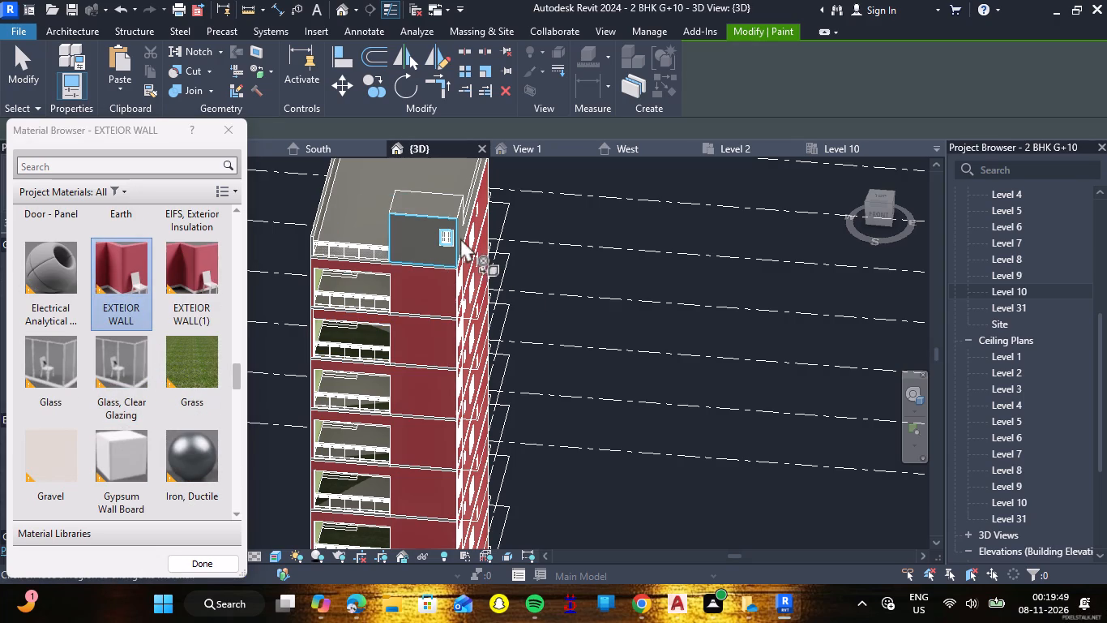
shift+right_drag(547, 303, 442, 302)
shift+middle_click(547, 303)
scroll(452, 232, up, 2)
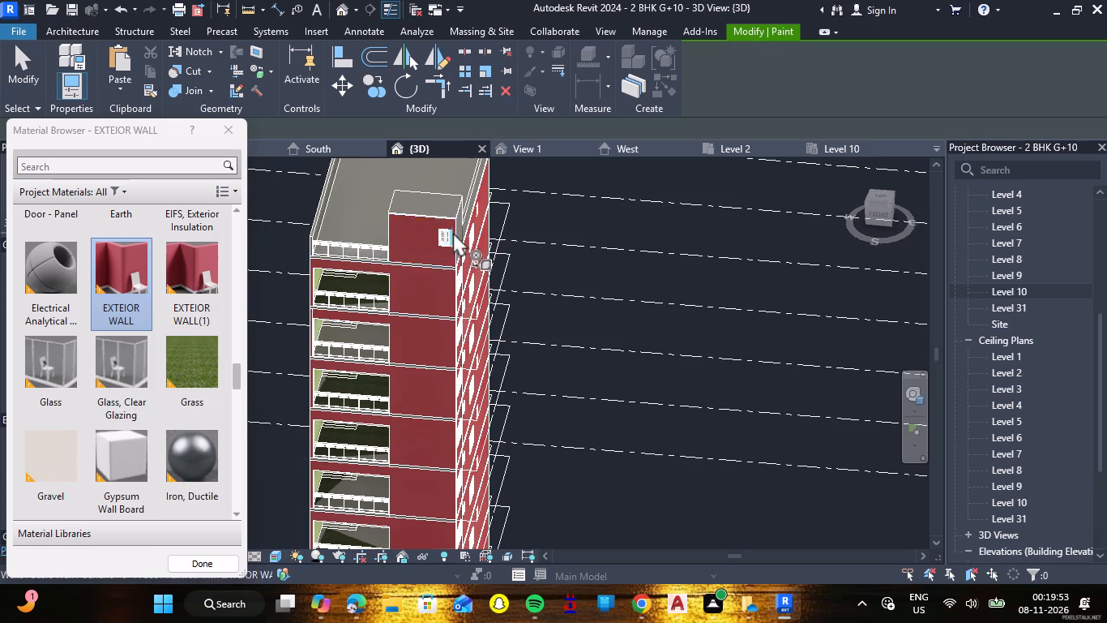
scroll(453, 232, up, 8)
click(483, 238)
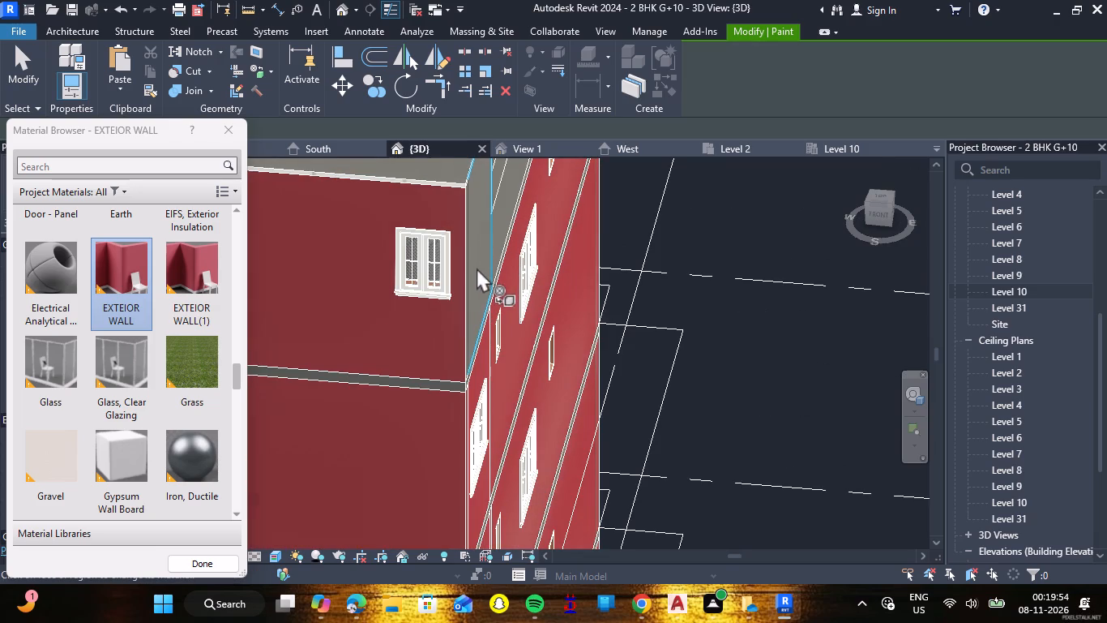
Paint the stair enclosure's west and north outer faces with the EXTEIOR WALL material.
scroll(490, 284, down, 8)
shift+right_drag(371, 238, 566, 274)
shift+middle_drag(371, 238, 566, 274)
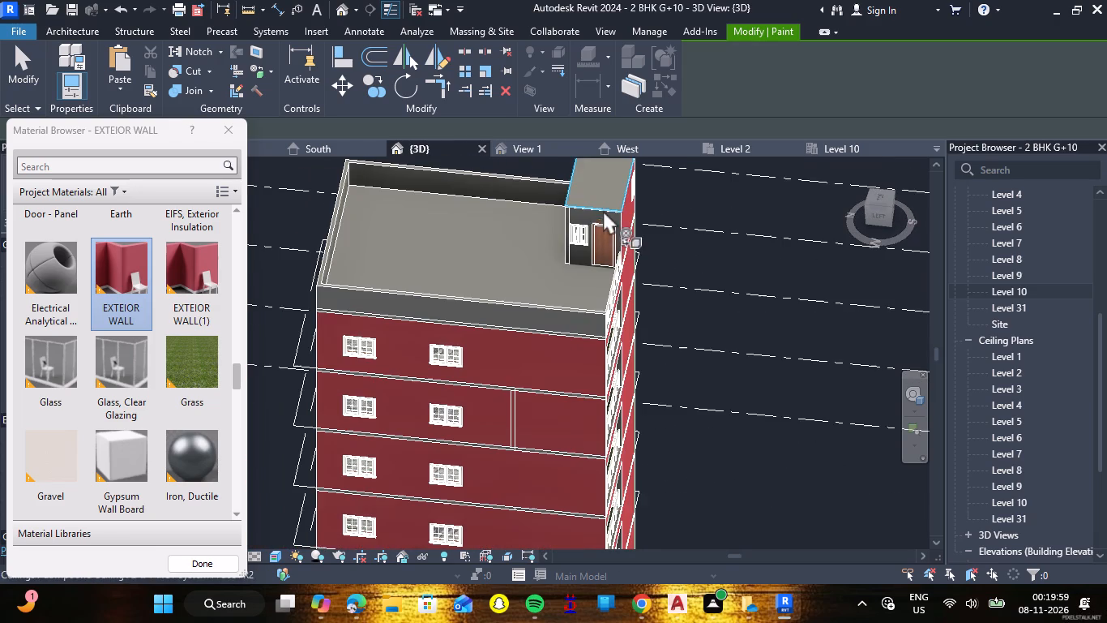
click(583, 218)
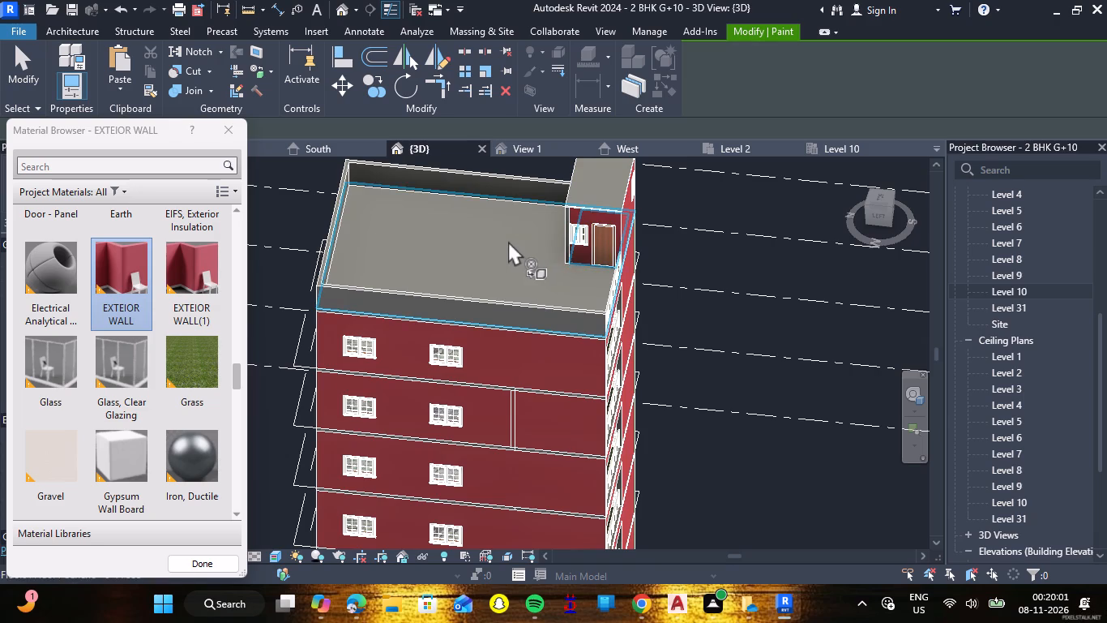
shift+right_drag(507, 243, 583, 242)
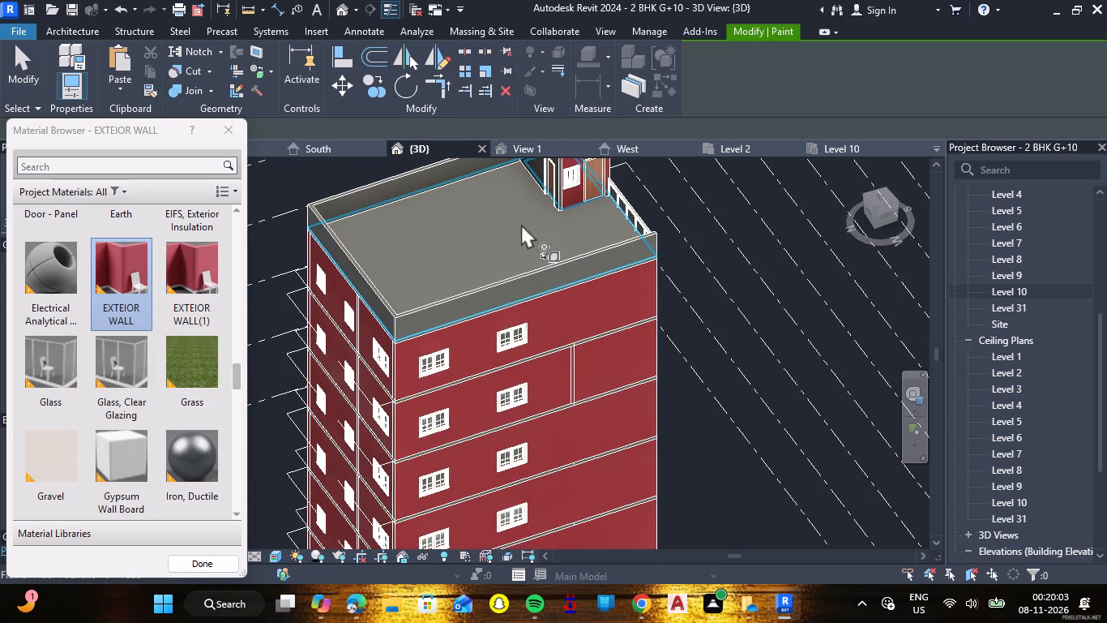
middle_drag(479, 210, 558, 393)
scroll(610, 335, up, 7)
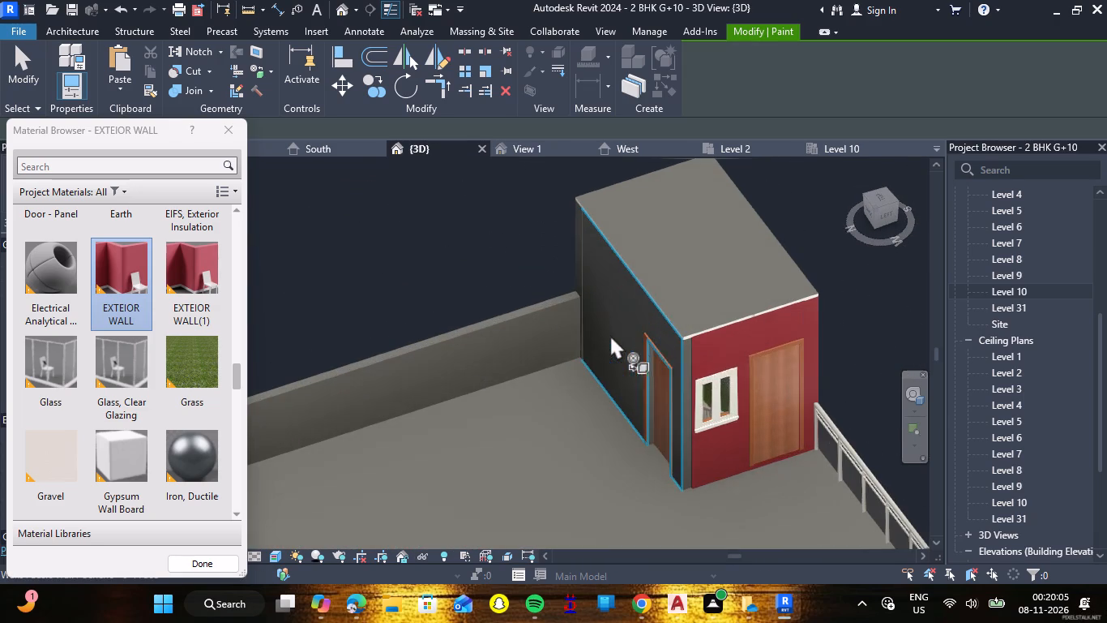
click(653, 316)
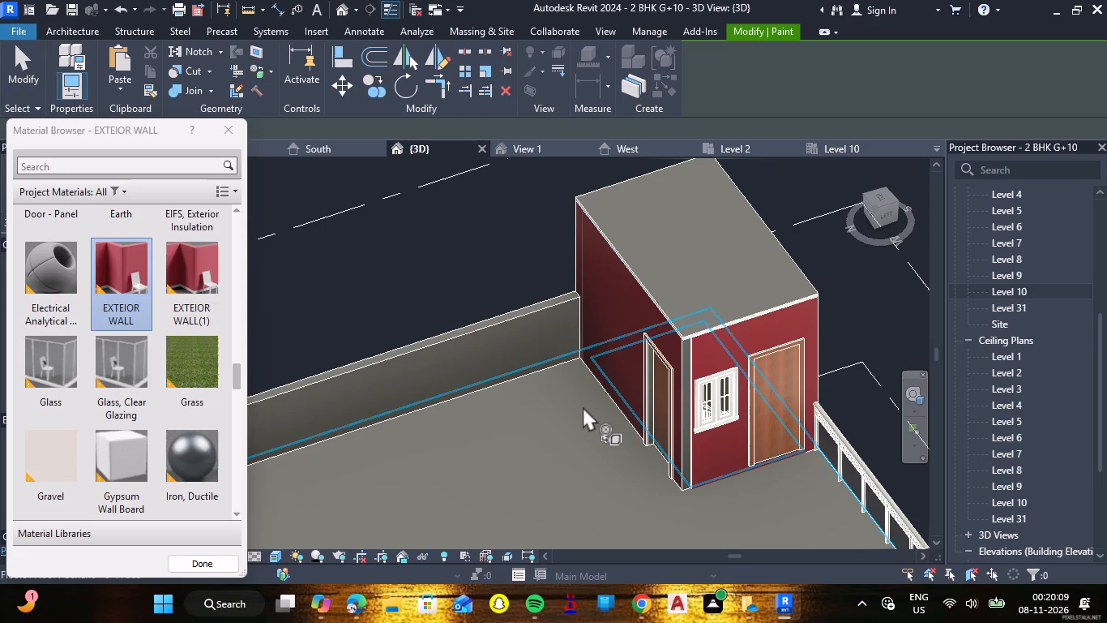
key(Escape)
Delete the single-flush door in the stair enclosure's north wall.
click(667, 386)
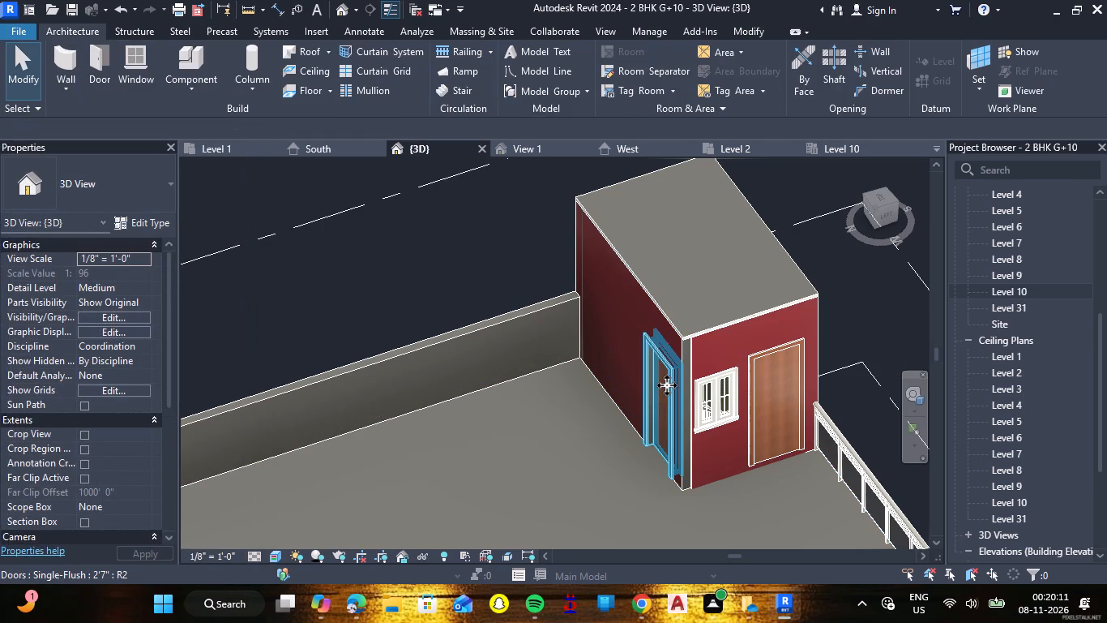
key(Delete)
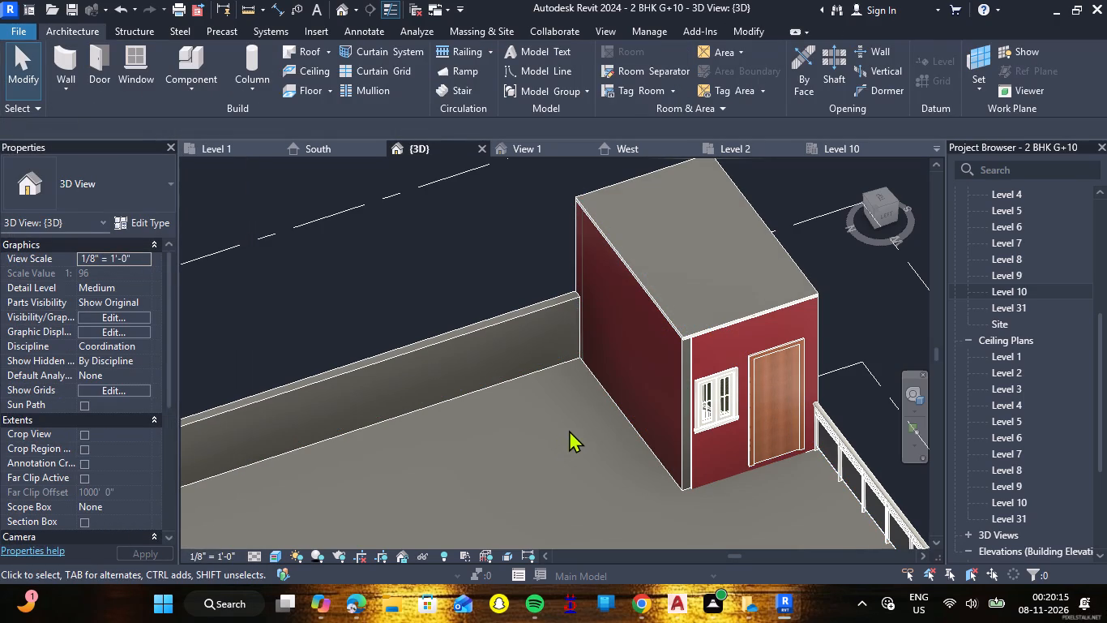
Paint the narrow unpainted strip at the stair enclosure's northwest corner with the EXTEIOR WALL material.
text(PT)
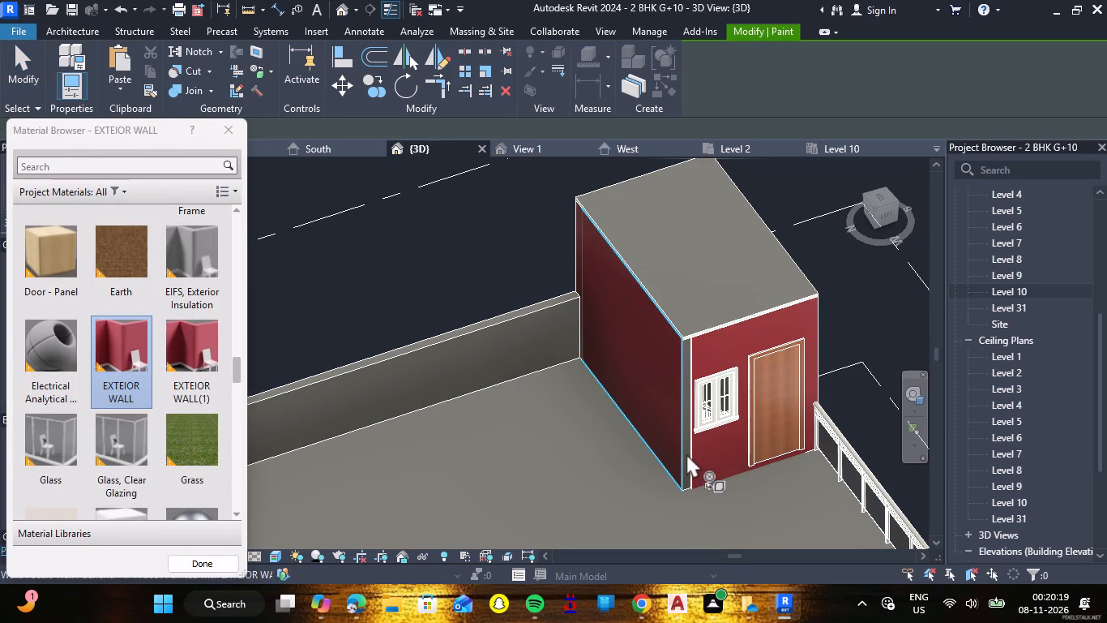
scroll(686, 453, up, 5)
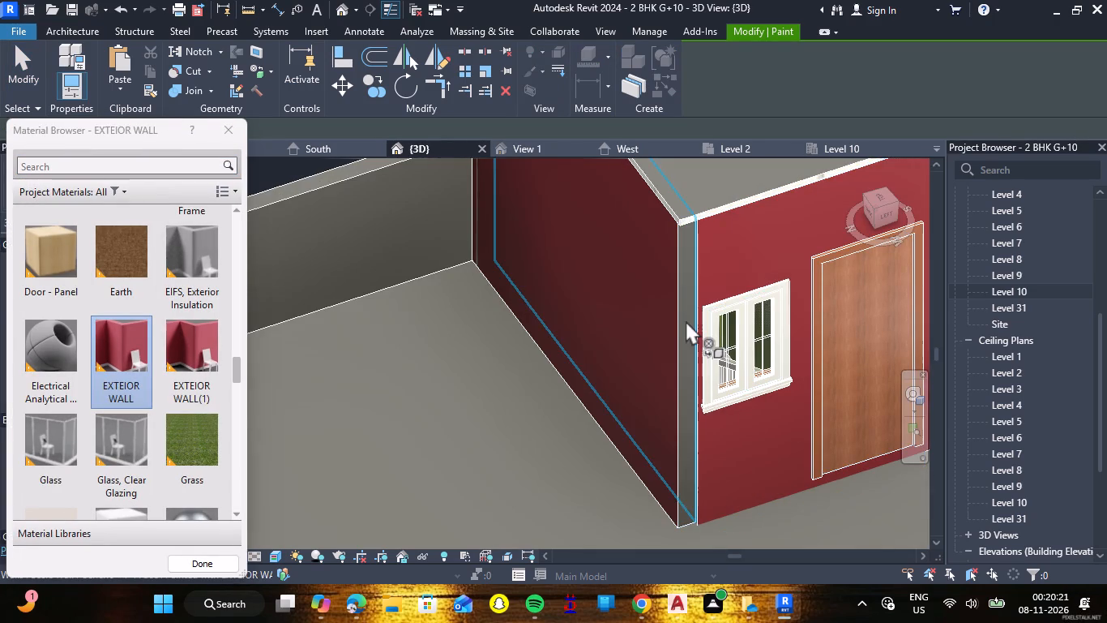
click(685, 320)
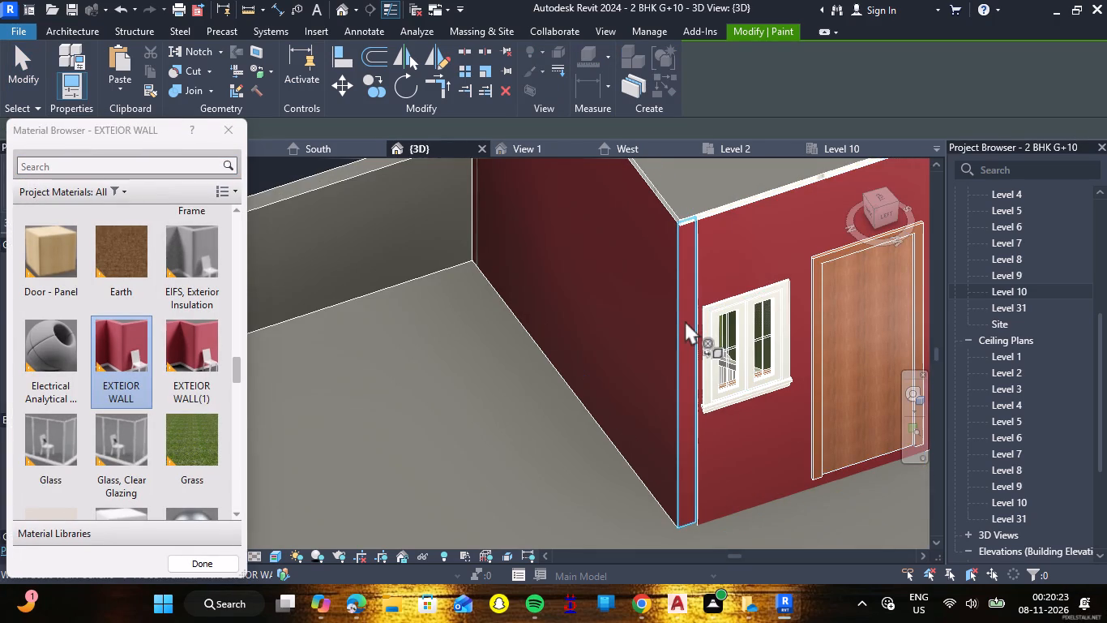
Paint the outer faces of the west, north and east rooftop parapet walls with the EXTEIOR WALL material.
scroll(685, 320, down, 5)
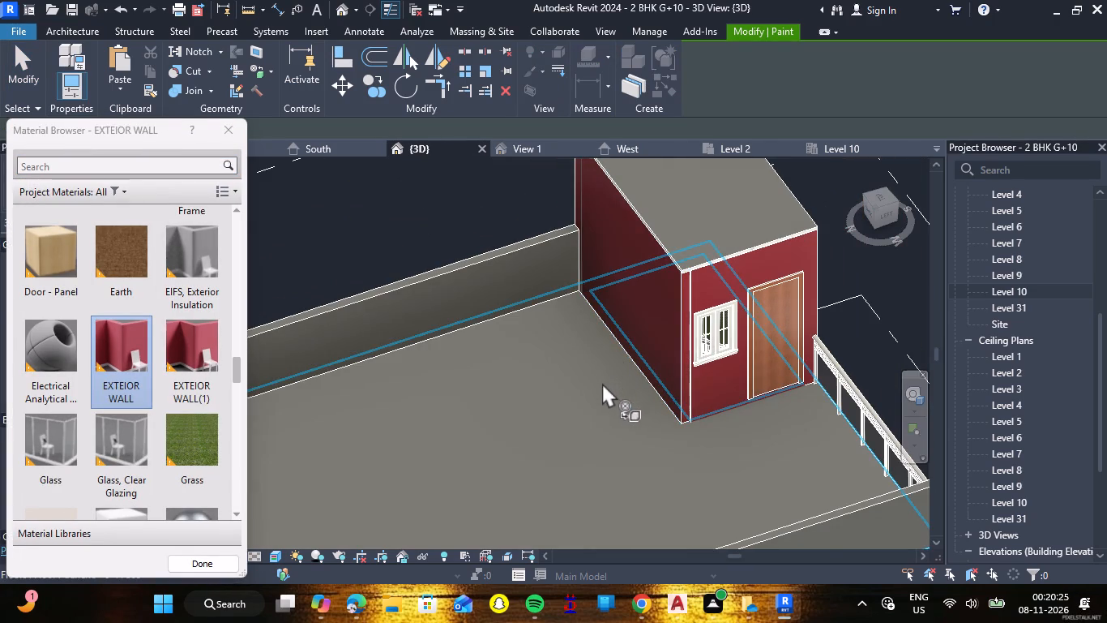
scroll(602, 383, down, 3)
shift+right_drag(568, 393, 600, 385)
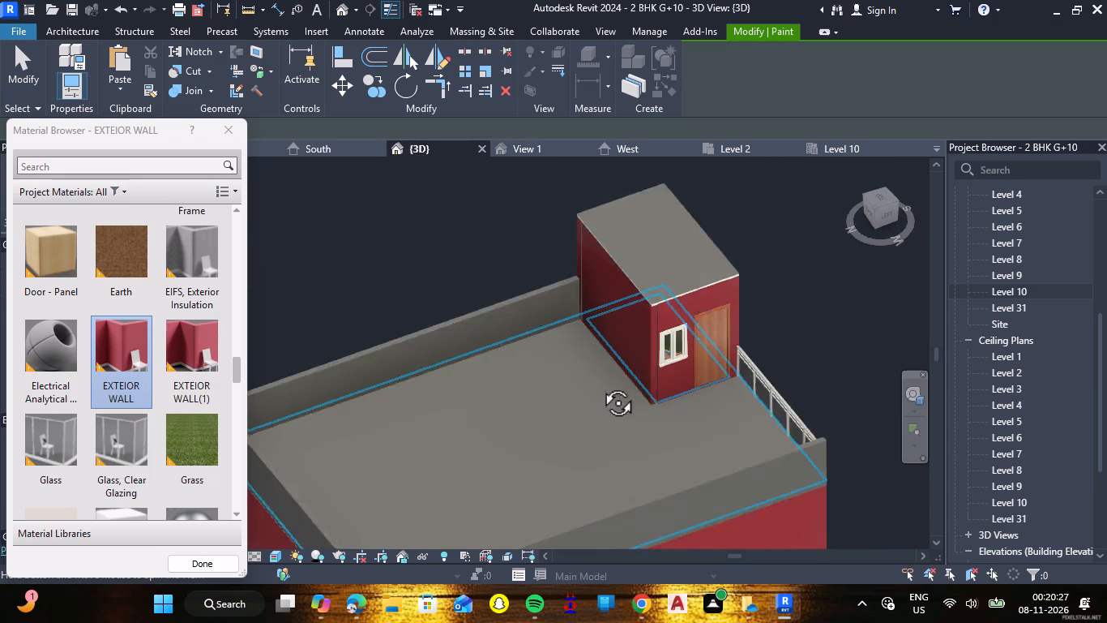
shift+right_drag(600, 385, 677, 332)
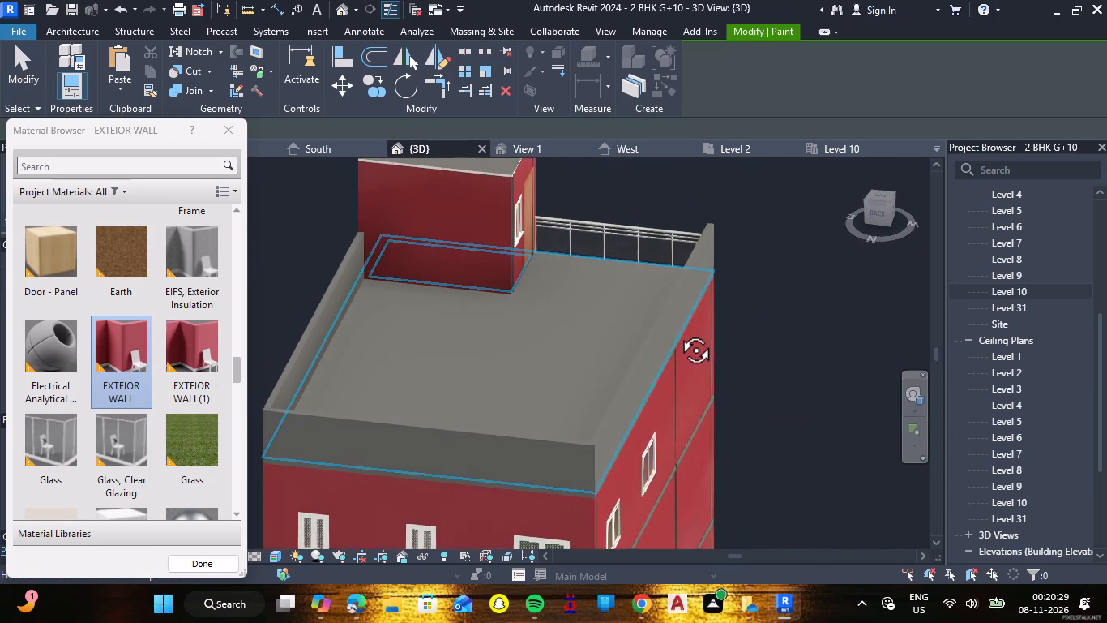
shift+right_drag(677, 332, 539, 312)
click(644, 390)
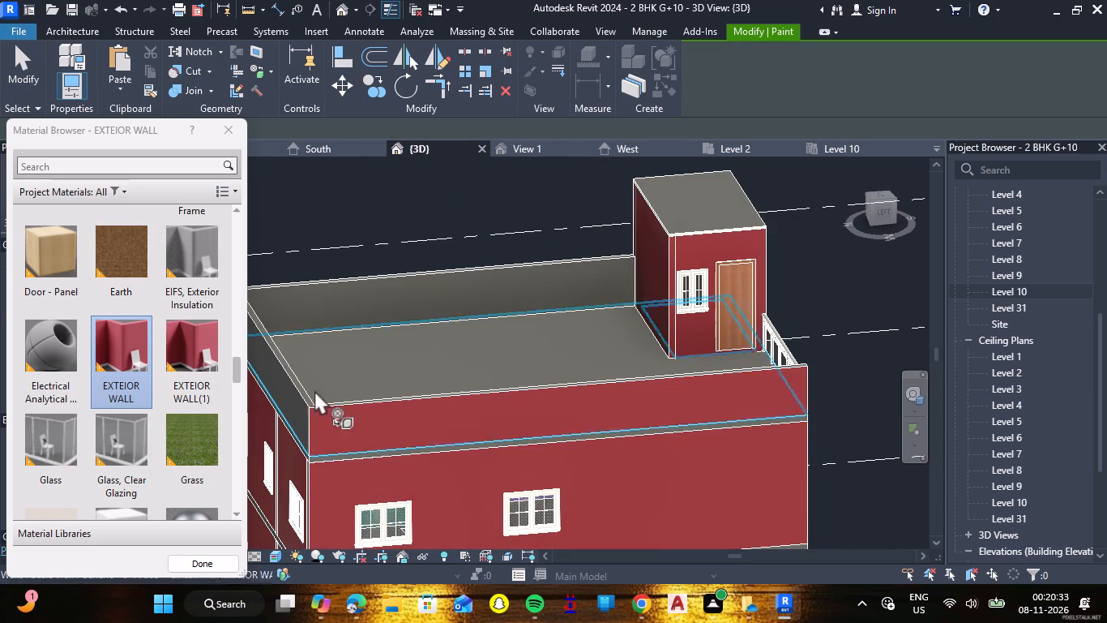
click(291, 397)
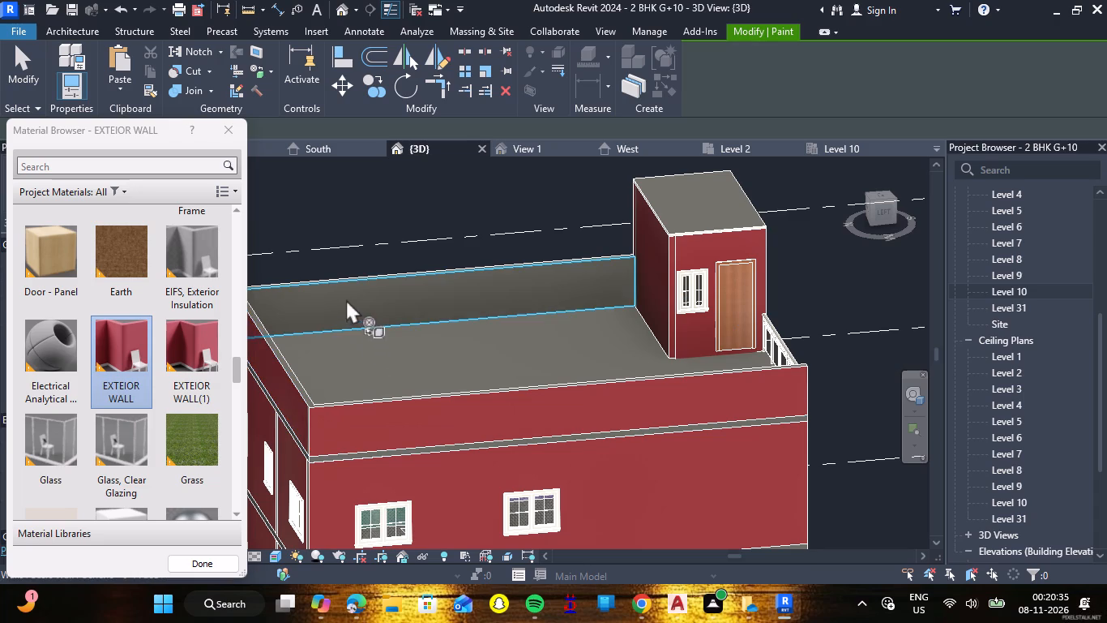
shift+right_drag(359, 353, 600, 339)
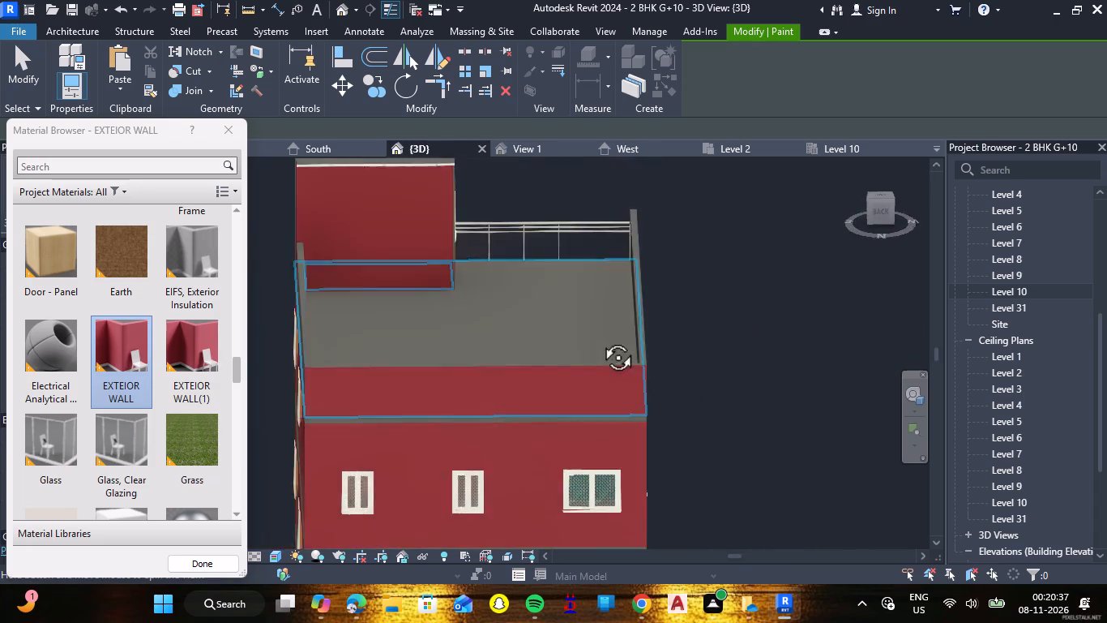
shift+right_drag(600, 339, 637, 333)
click(458, 389)
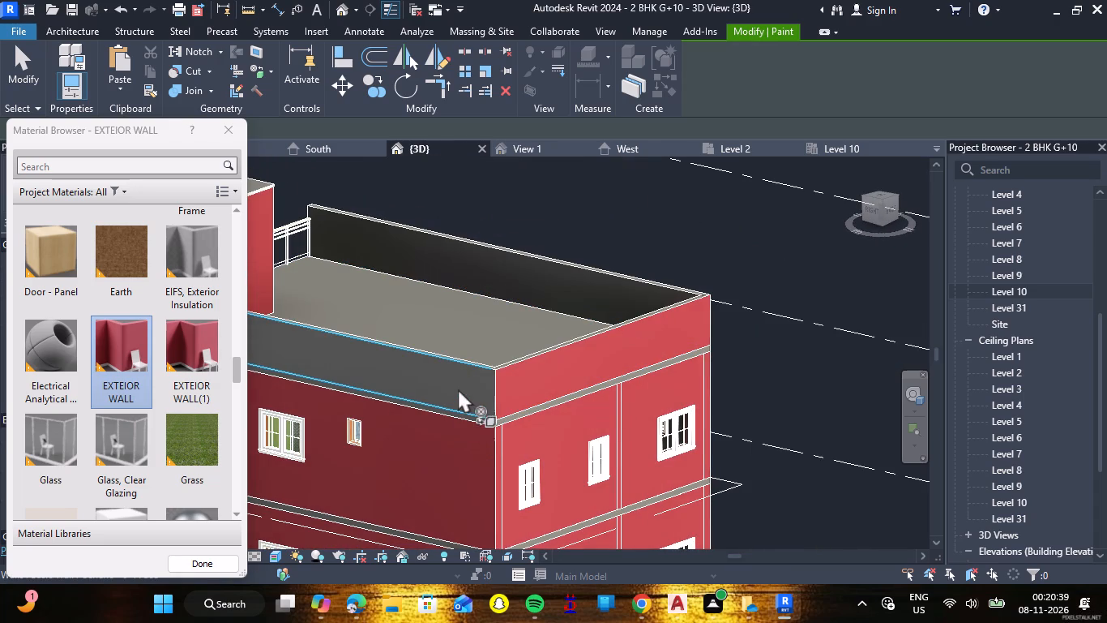
Examine the painted stair enclosure and parapet walls from all sides of the building.
scroll(502, 402, down, 6)
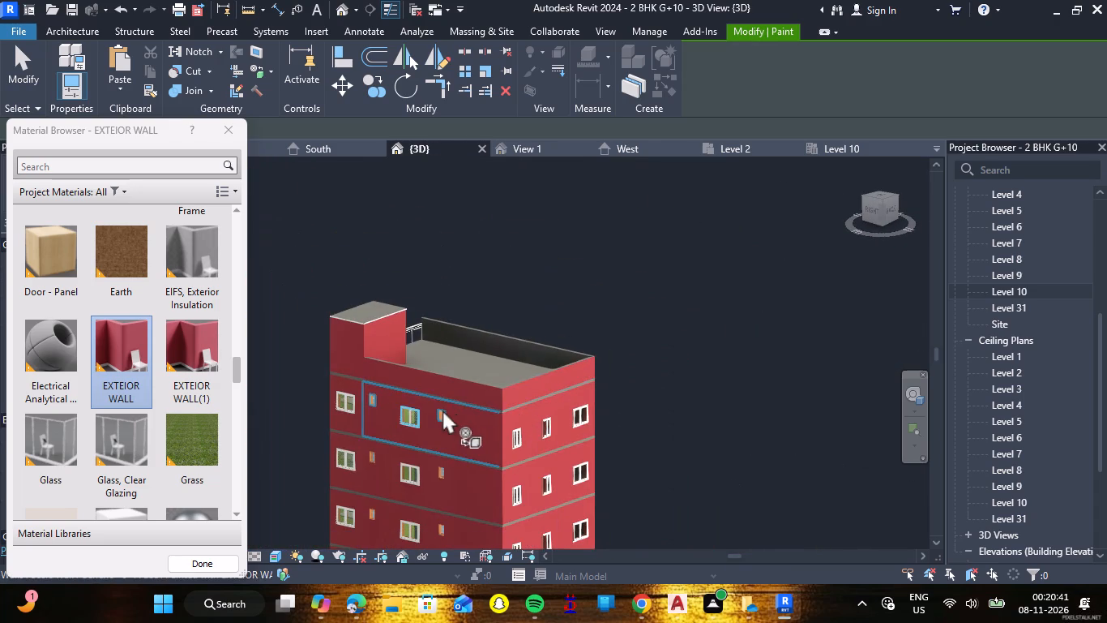
shift+right_drag(636, 393, 399, 414)
shift+middle_drag(636, 393, 493, 422)
shift+middle_drag(459, 421, 417, 415)
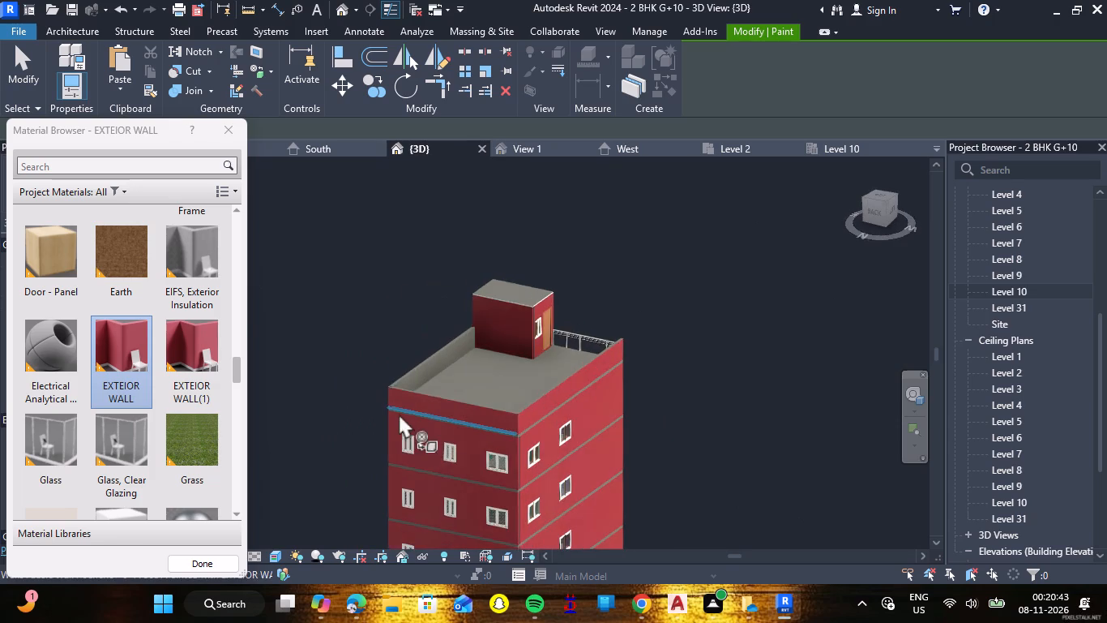
shift+right_drag(399, 414, 361, 407)
shift+right_drag(683, 444, 609, 451)
shift+middle_drag(660, 448, 609, 451)
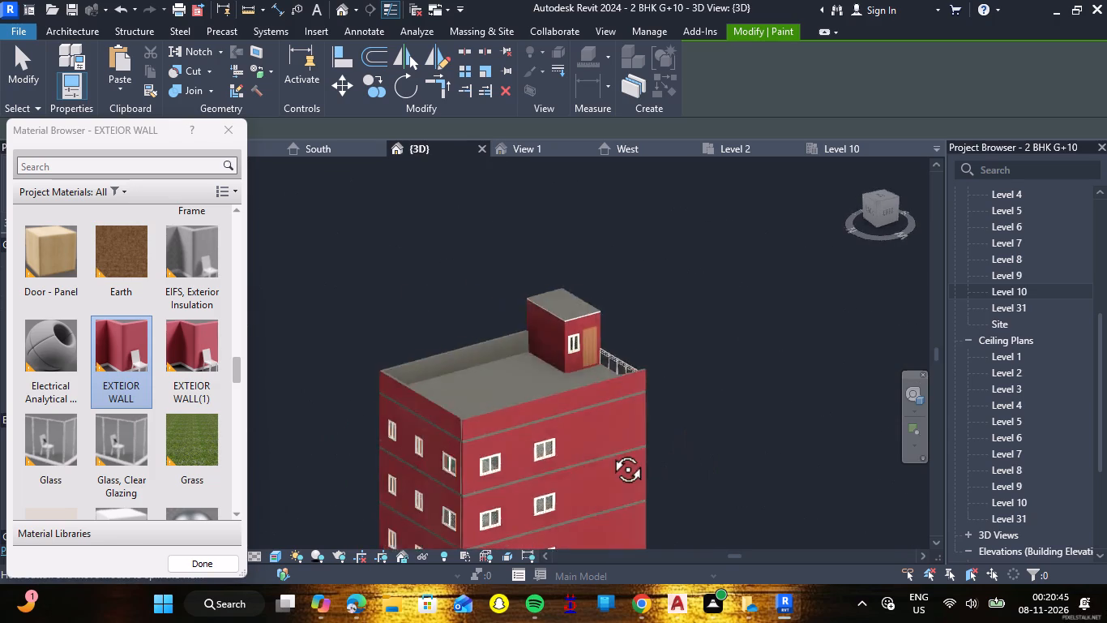
shift+middle_drag(609, 451, 573, 449)
shift+right_drag(609, 451, 476, 410)
shift+right_drag(681, 430, 583, 433)
shift+middle_drag(681, 432, 583, 433)
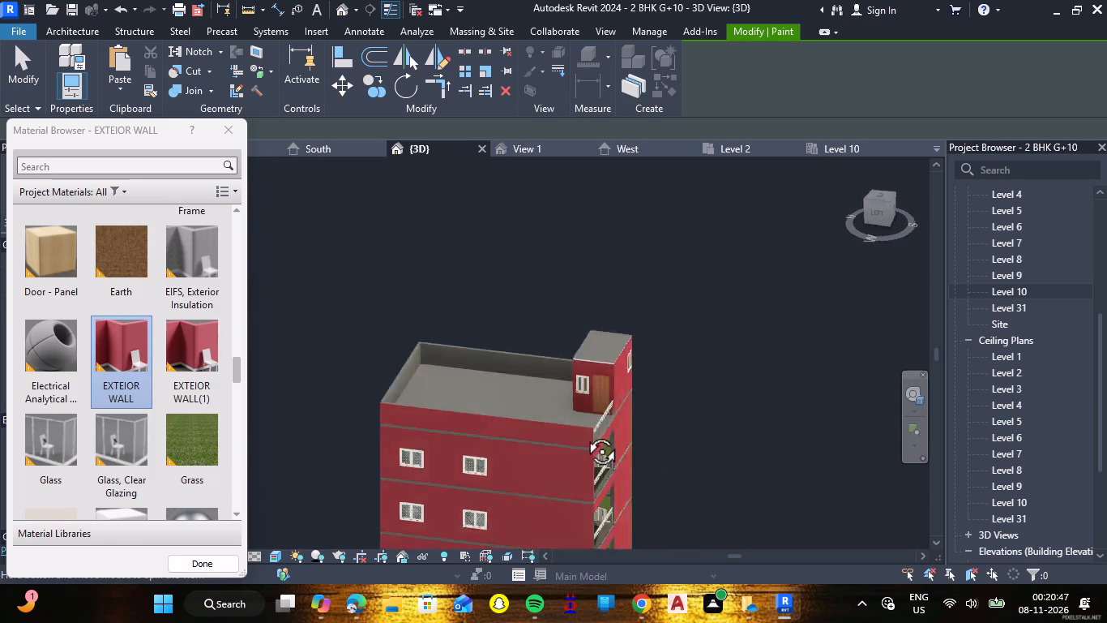
shift+middle_drag(583, 433, 509, 395)
shift+right_drag(583, 433, 509, 395)
key(Escape)
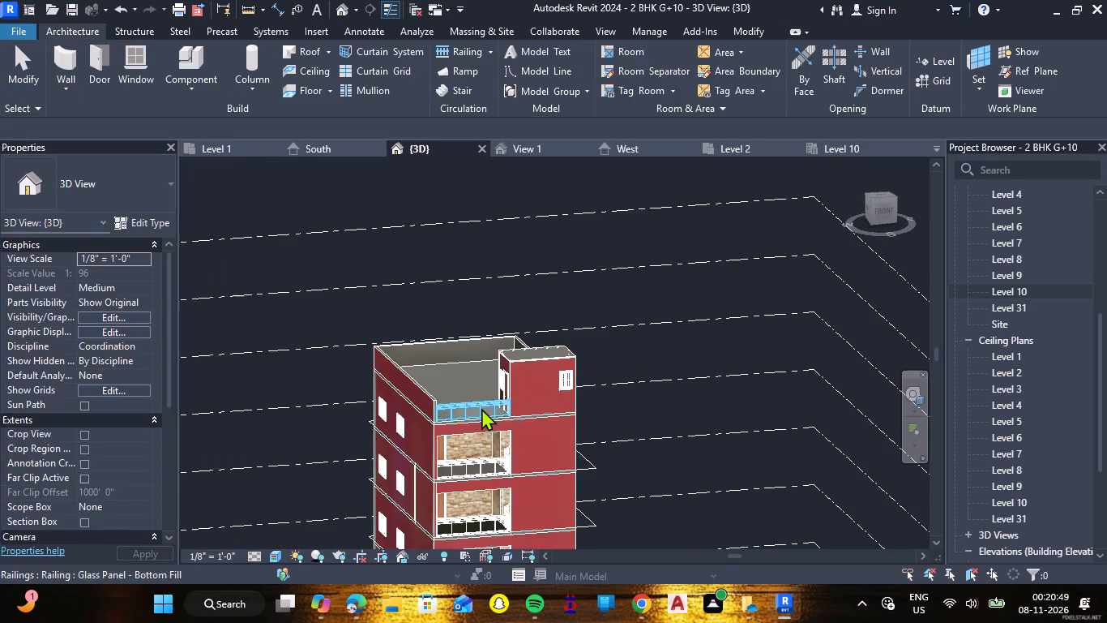
Open the base offset of the front rooftop glass railing for editing.
scroll(484, 410, up, 8)
click(482, 401)
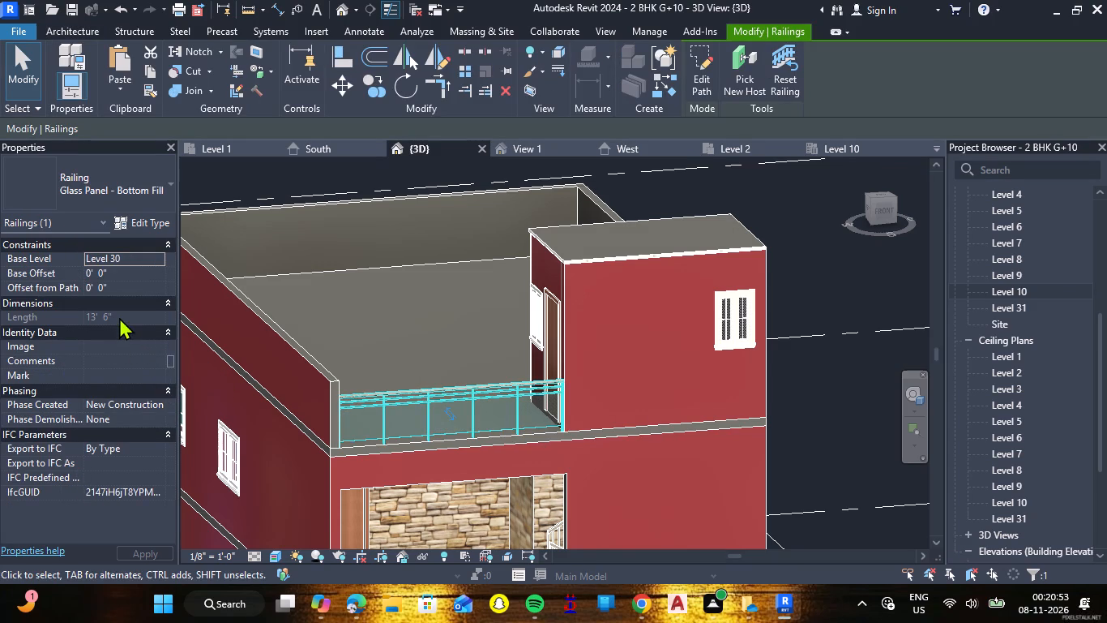
click(120, 273)
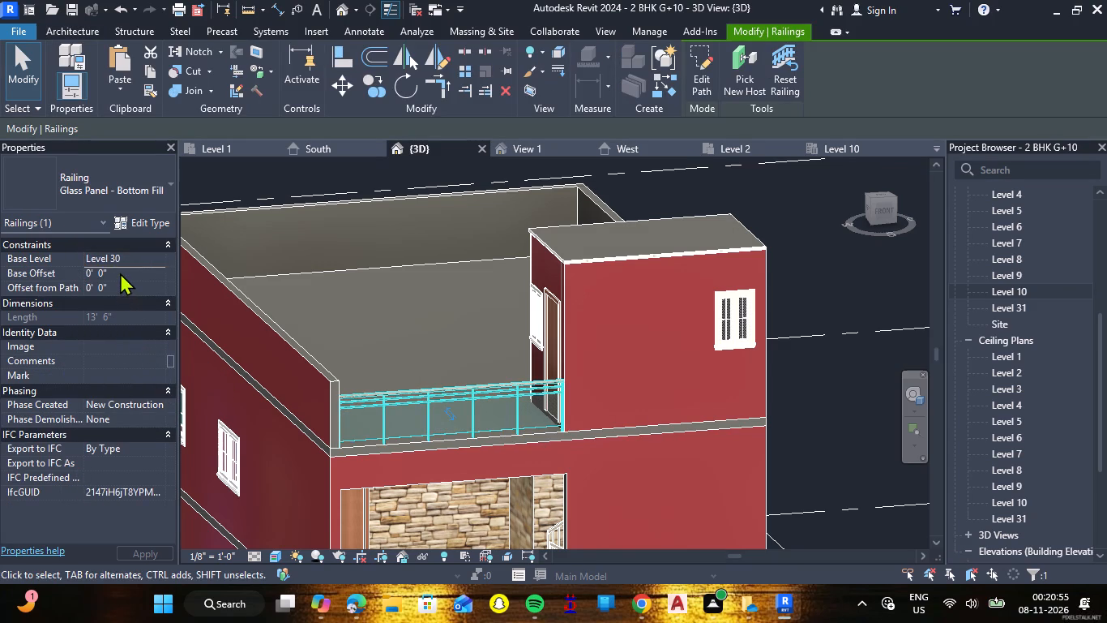
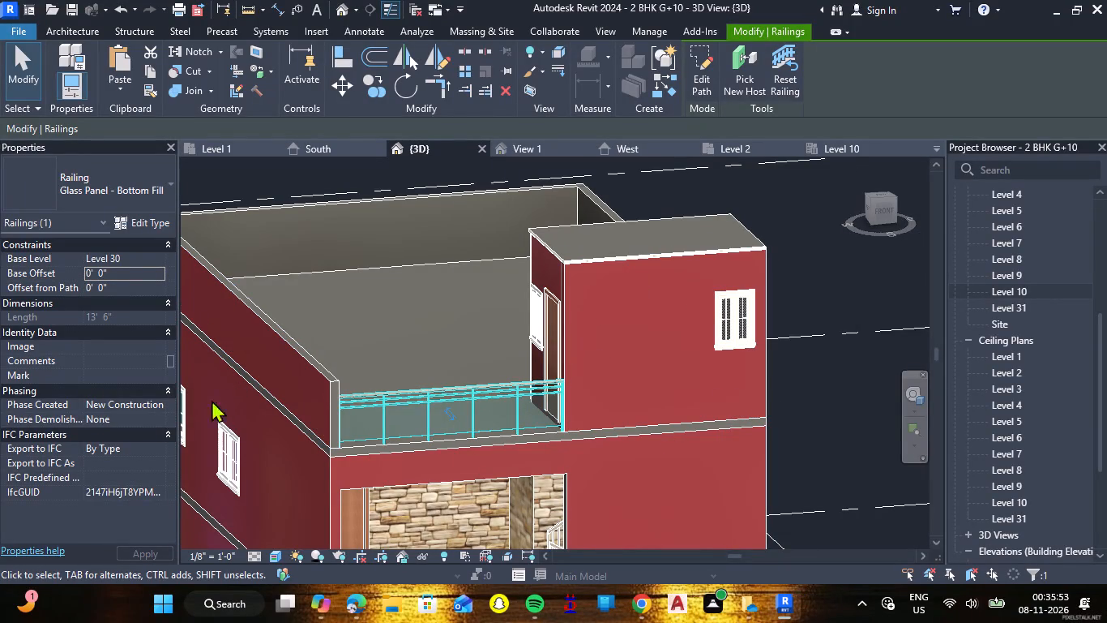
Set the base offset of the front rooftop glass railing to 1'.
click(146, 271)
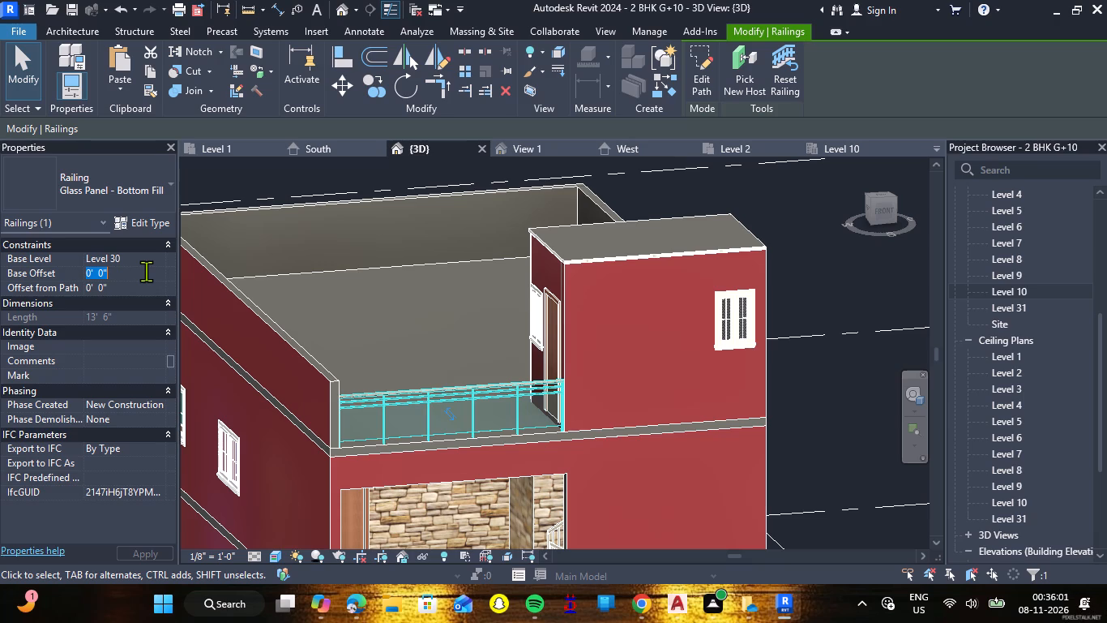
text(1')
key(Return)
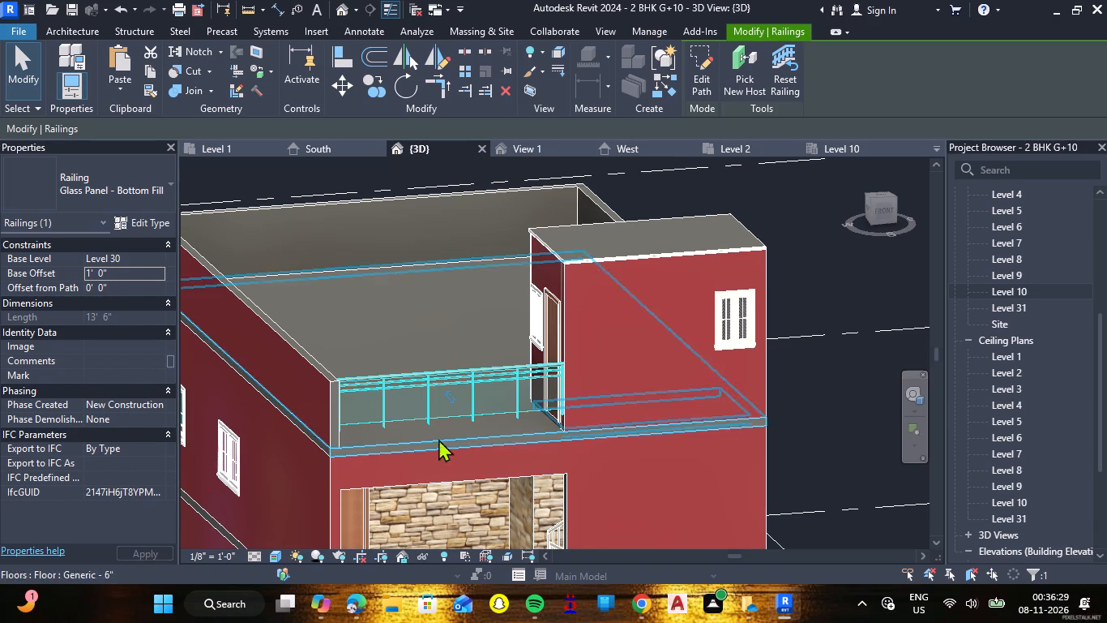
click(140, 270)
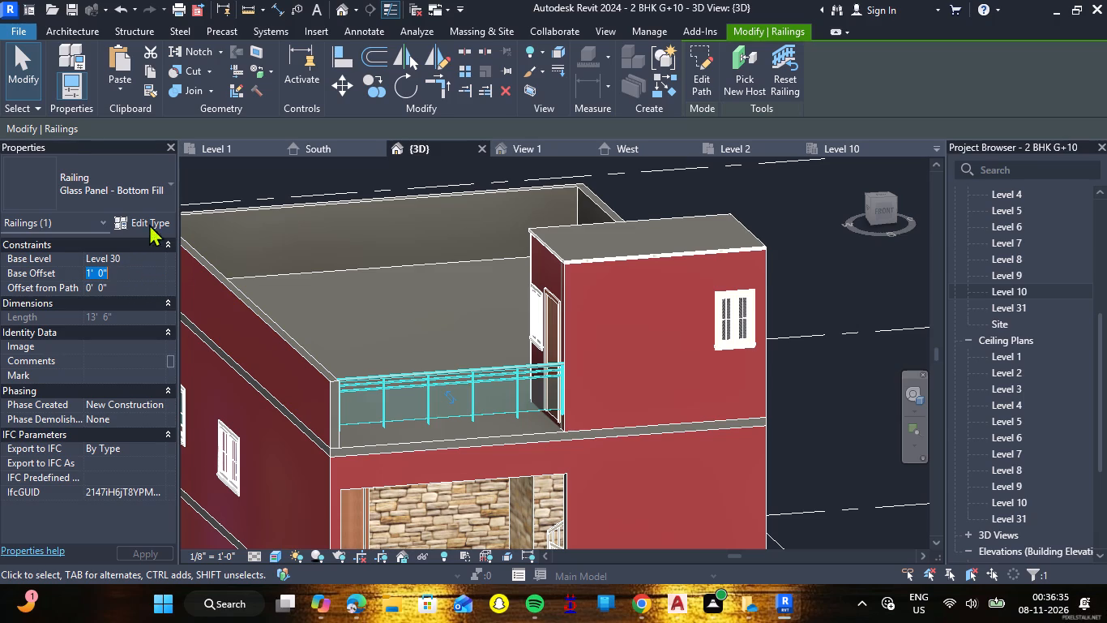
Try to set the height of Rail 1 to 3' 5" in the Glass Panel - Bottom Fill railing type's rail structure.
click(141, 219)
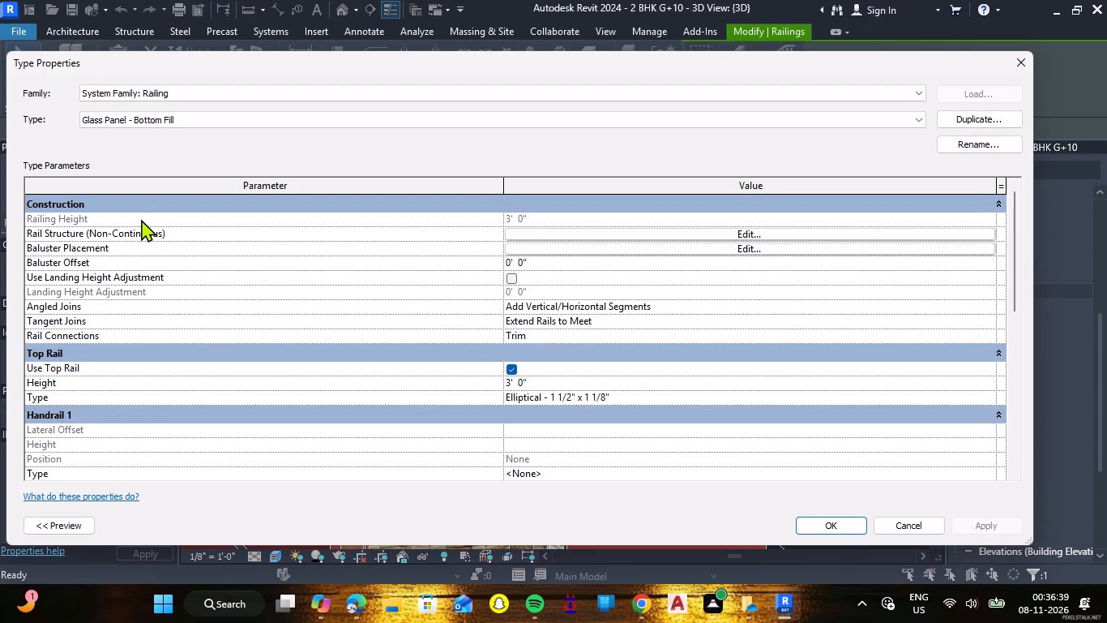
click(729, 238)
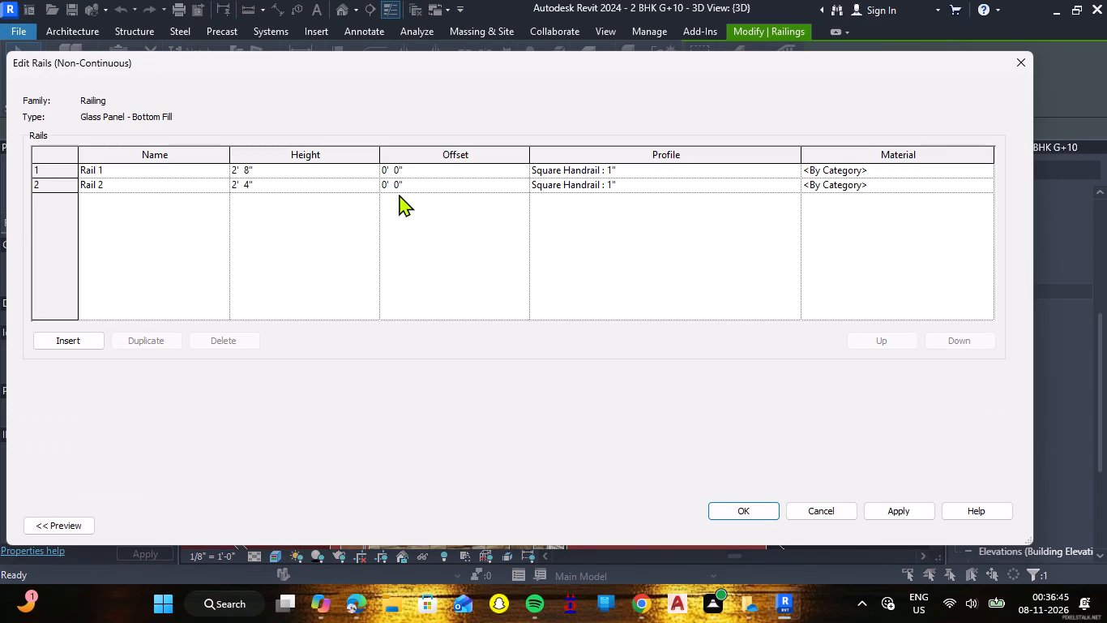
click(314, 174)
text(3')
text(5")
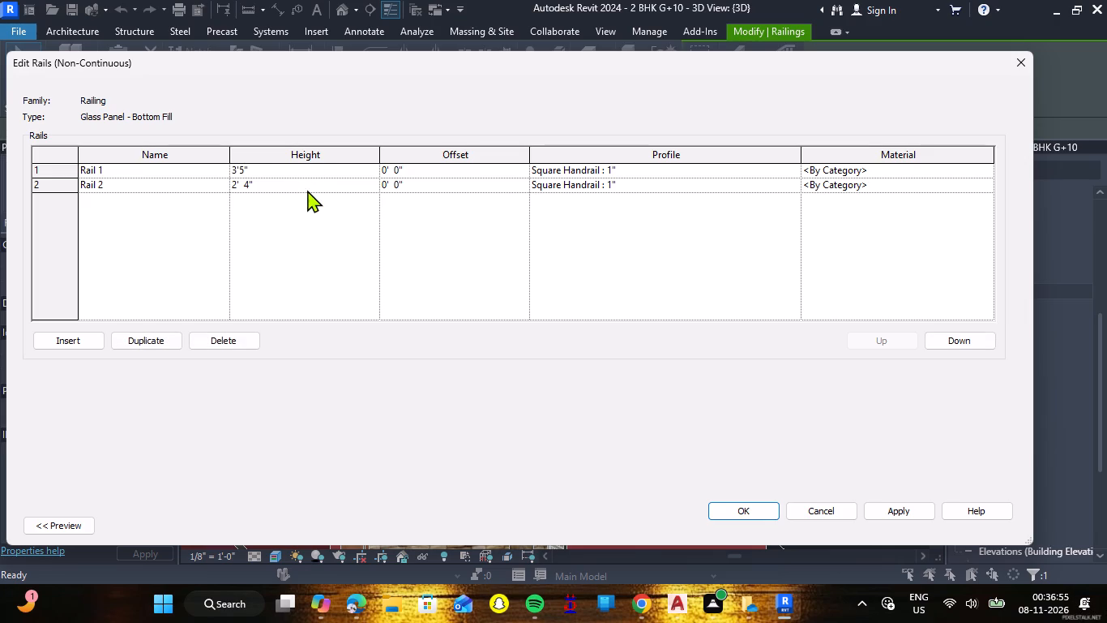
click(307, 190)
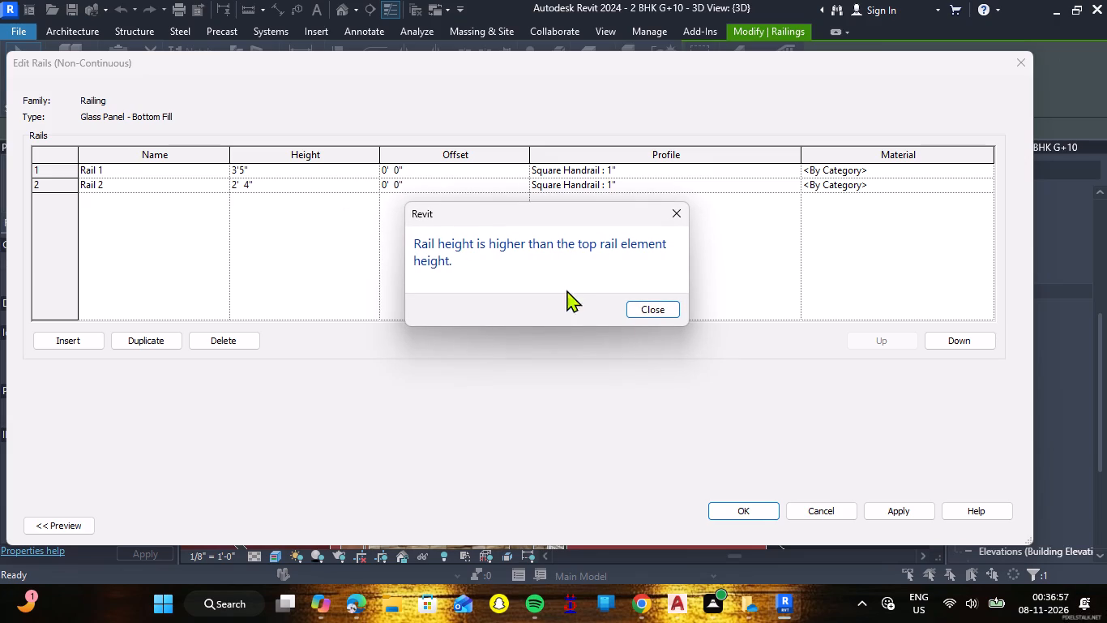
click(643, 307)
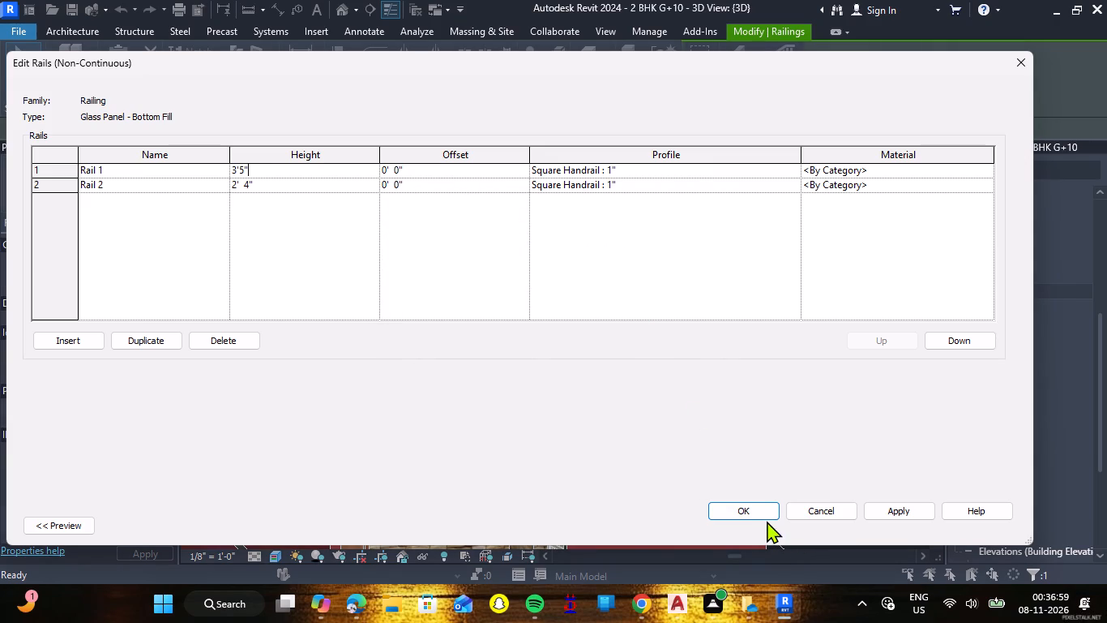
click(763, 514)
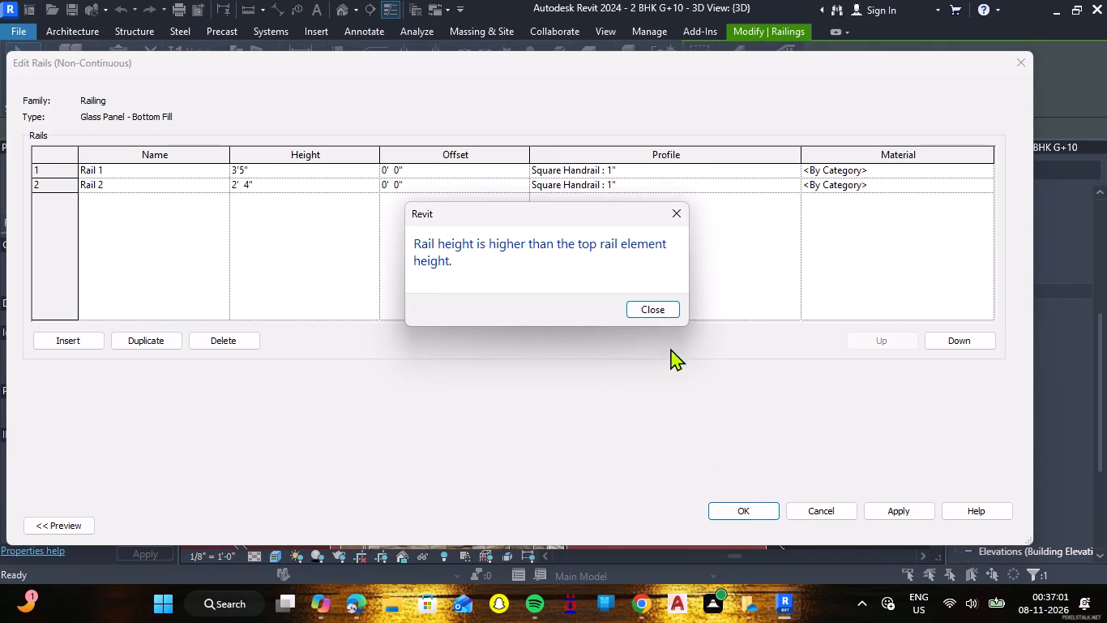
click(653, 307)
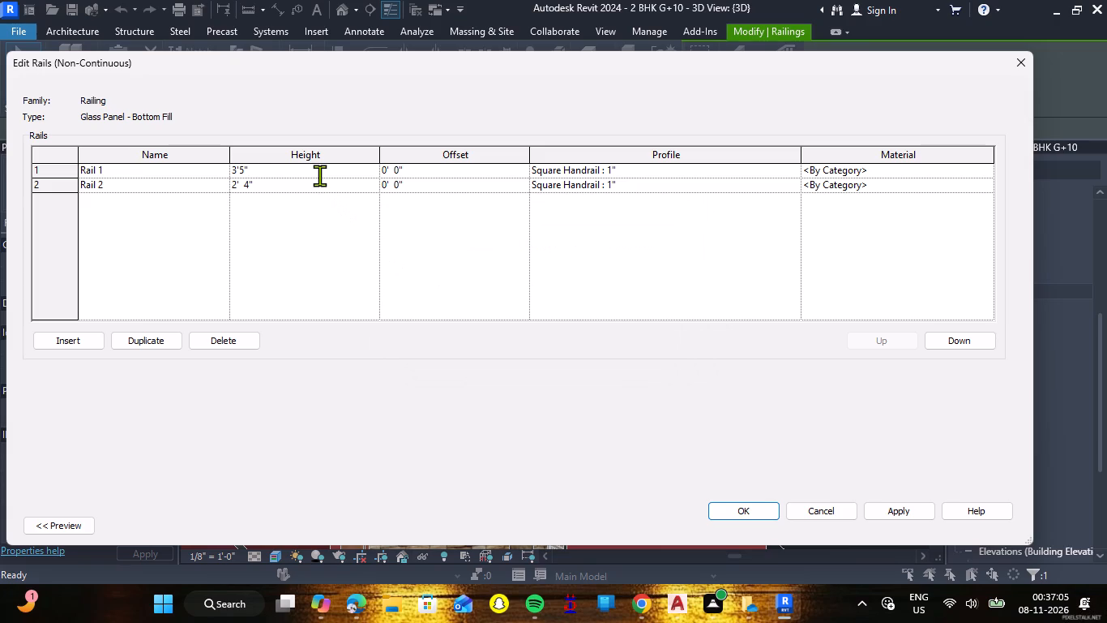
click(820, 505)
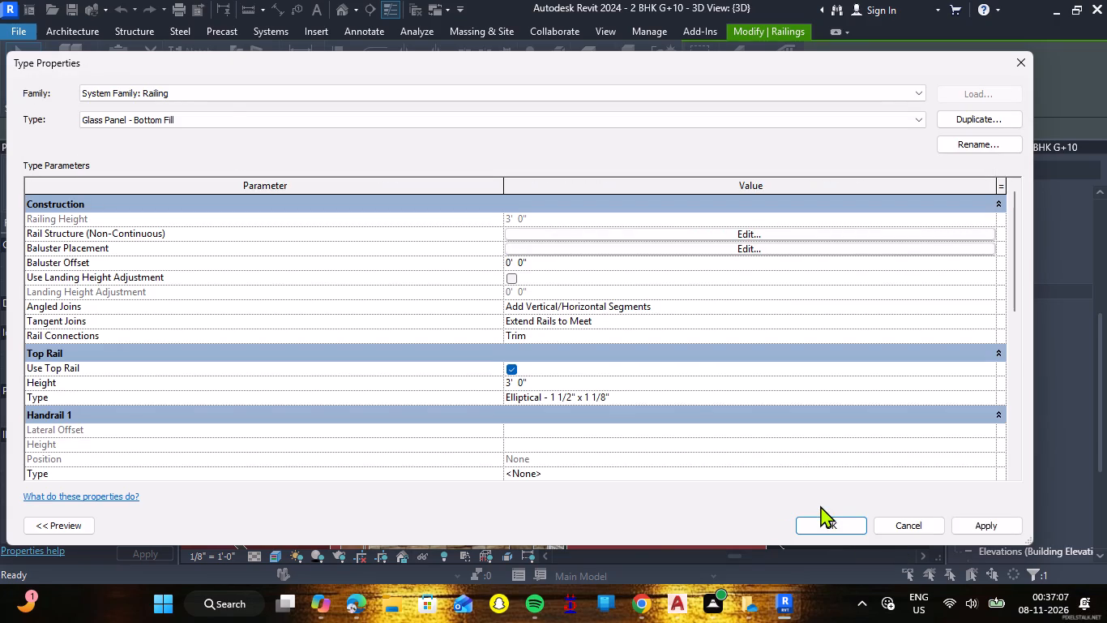
Set the top rail height of the Glass Panel - Bottom Fill railing type to 4' 0".
click(563, 383)
key(4)
key(Return)
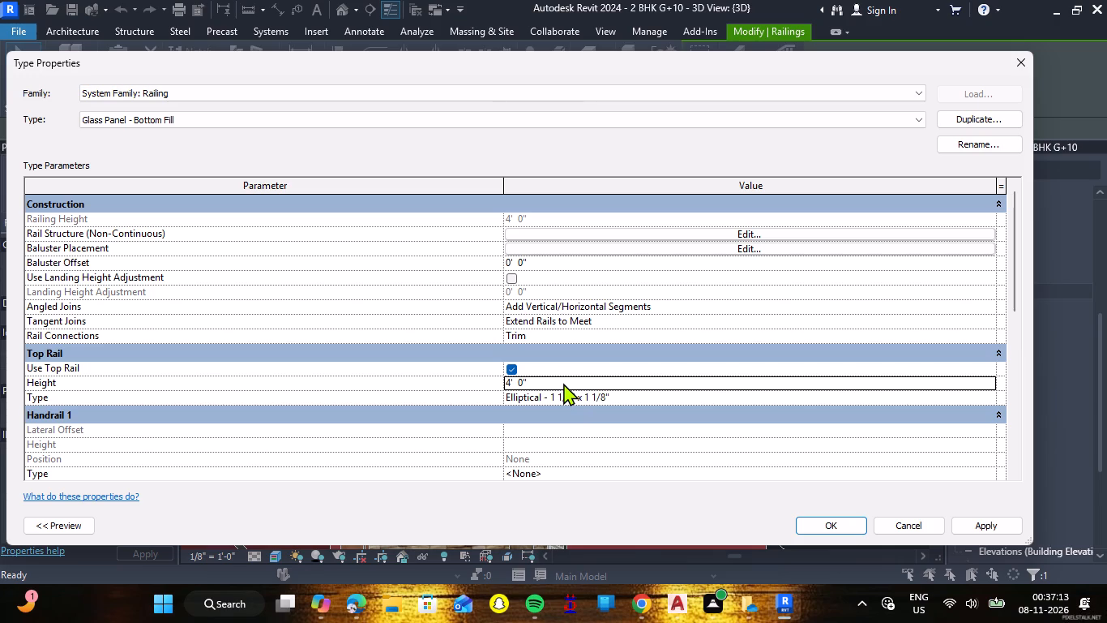
Set the non-continuous rail heights of the railing type to 3' 5" for Rail 1 and 3' 0" for Rail 2.
click(780, 232)
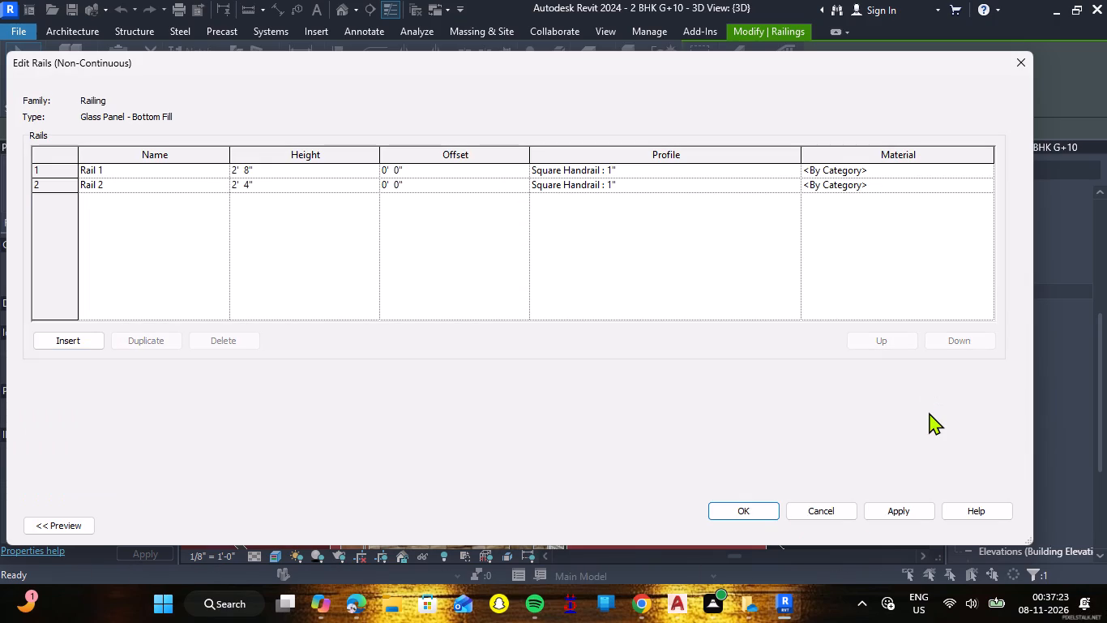
click(320, 174)
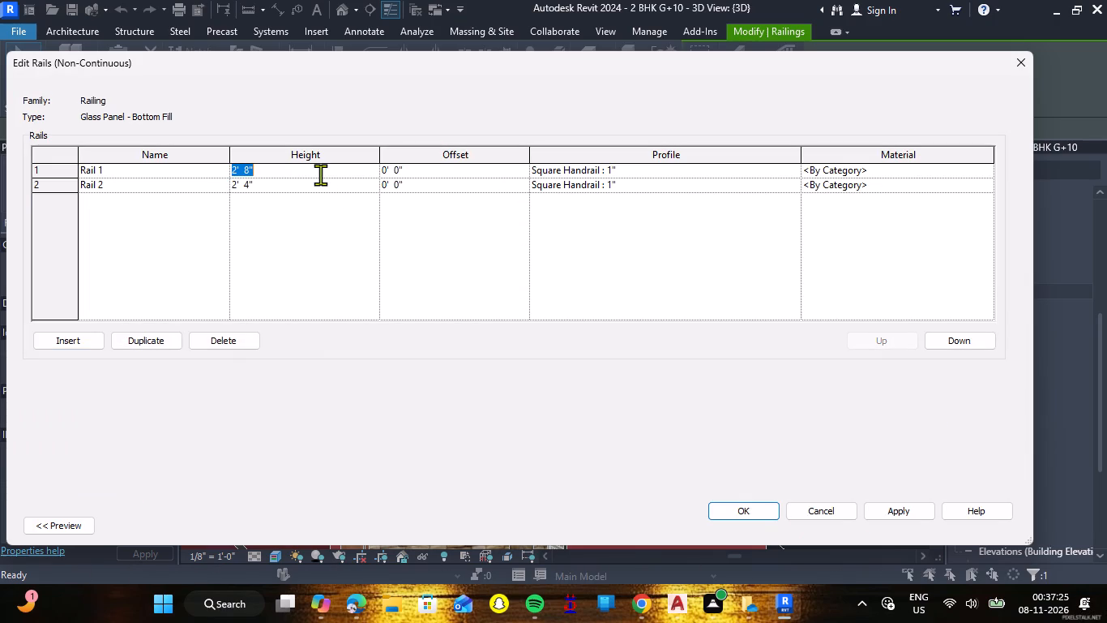
key(3)
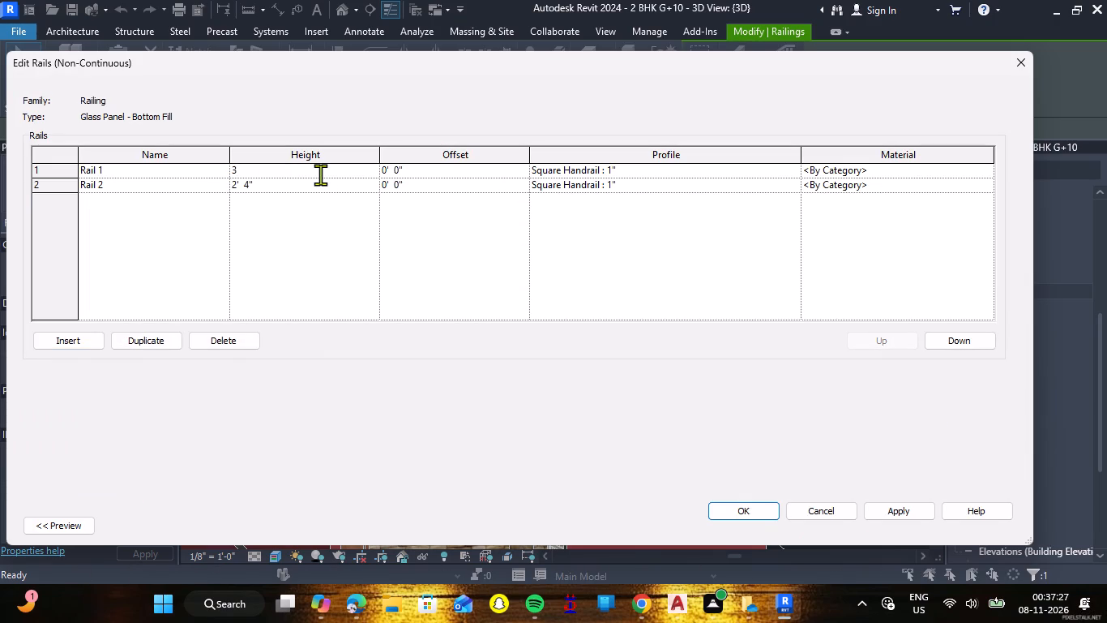
text('5)
key(shift+quotedbl)
key(Return)
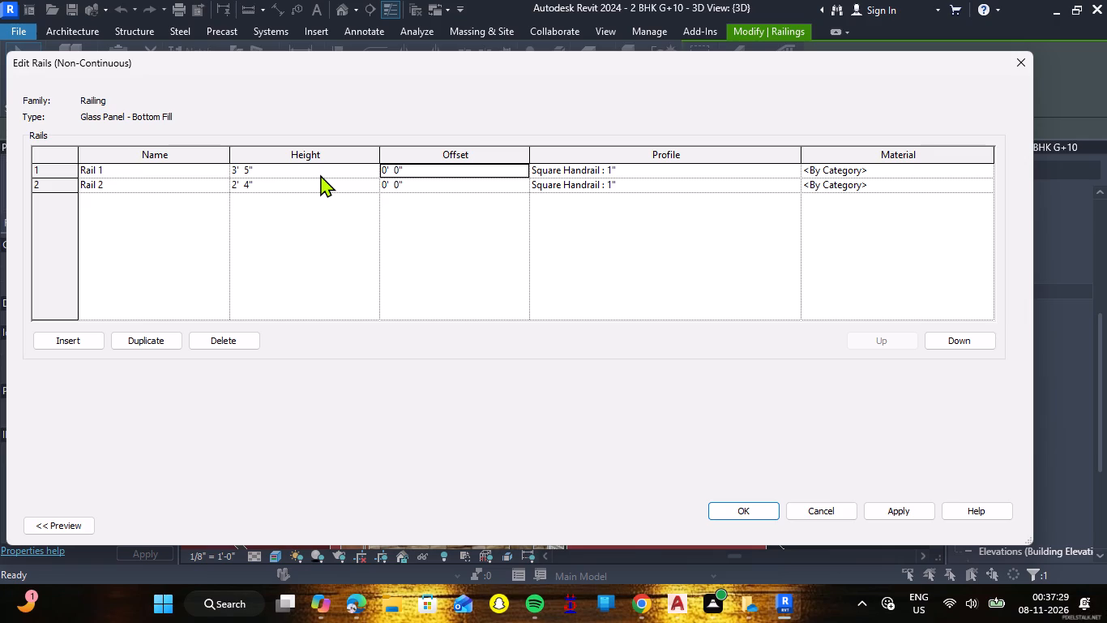
click(320, 183)
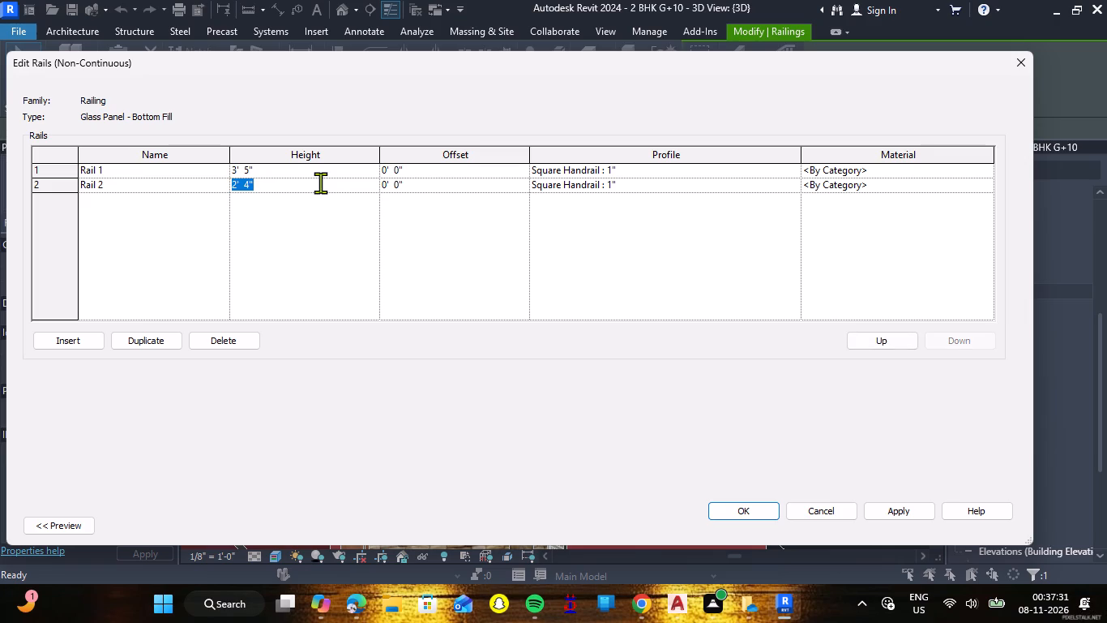
text(3')
key(Return)
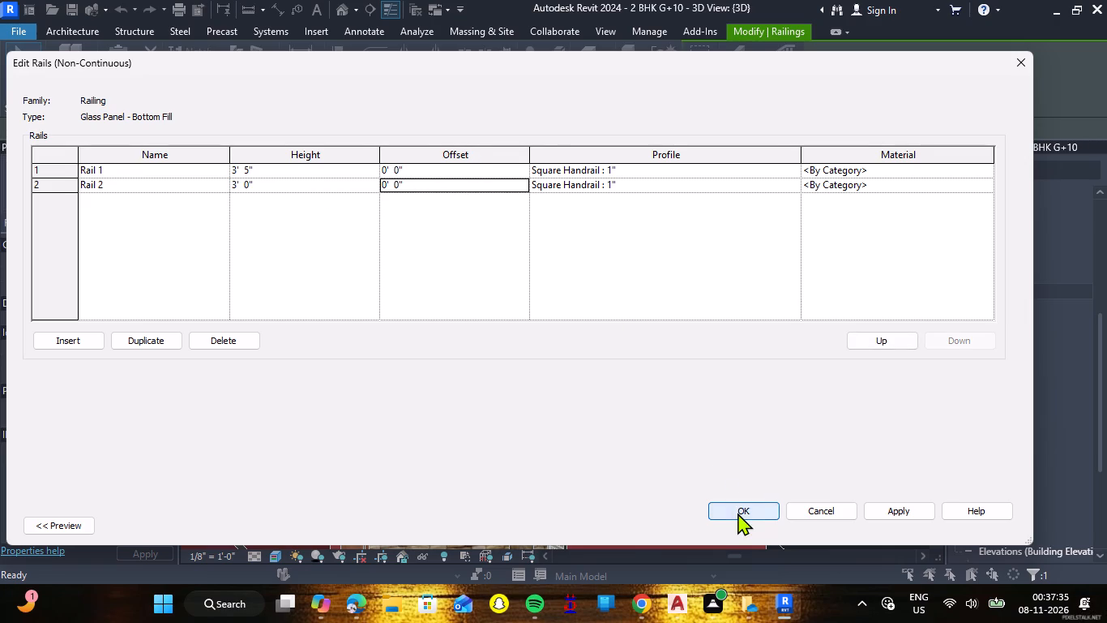
click(737, 513)
click(831, 524)
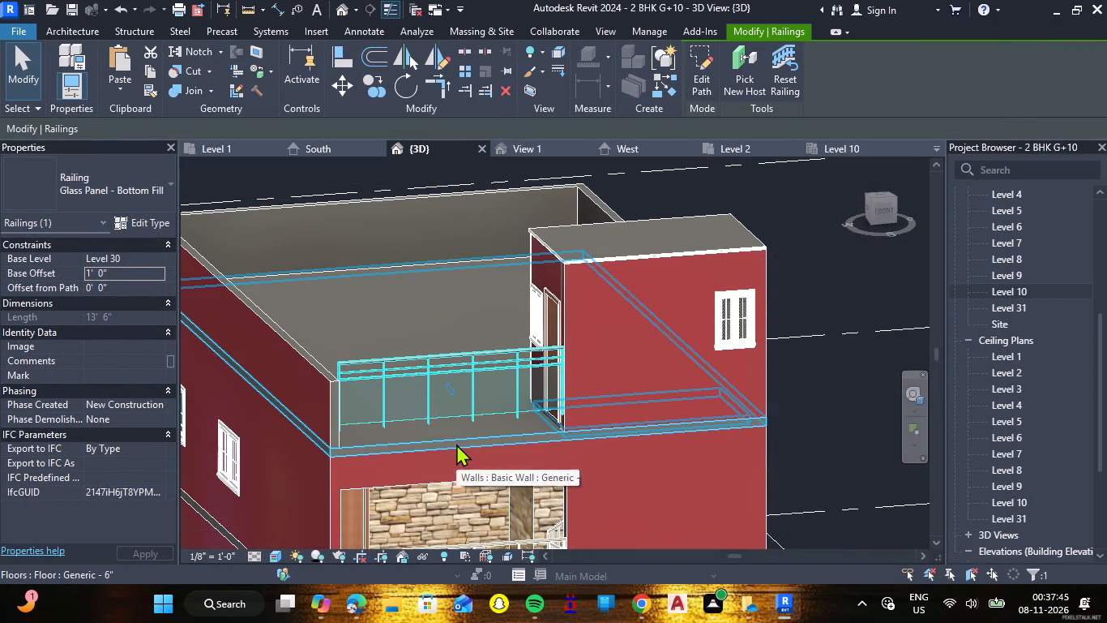
Set the base offset of the front rooftop glass railing to 0 and deselect it.
click(143, 269)
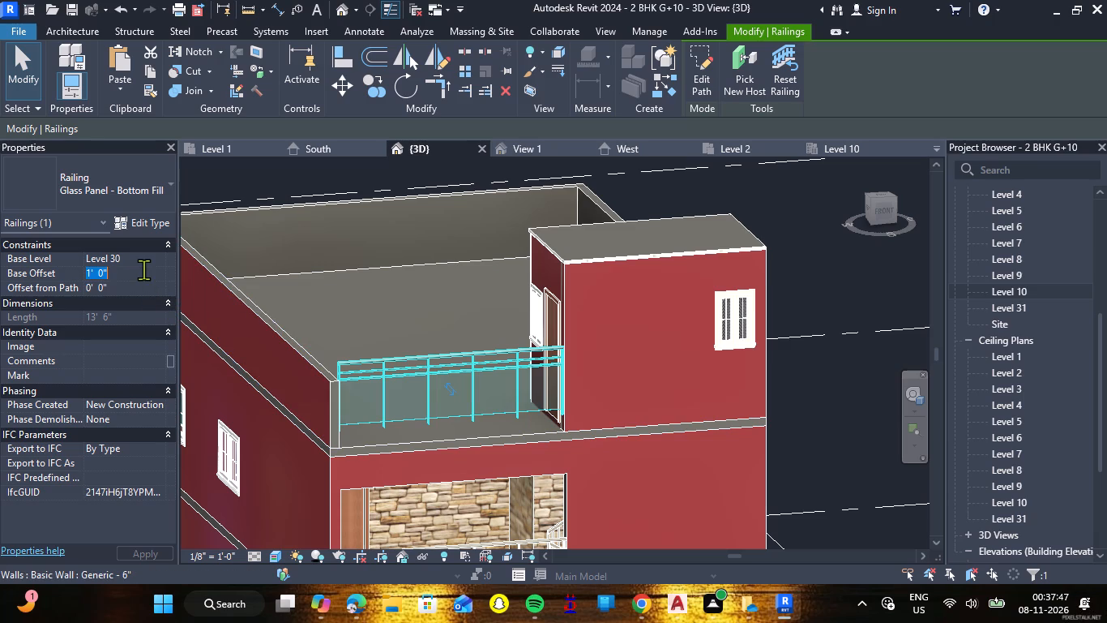
key(0)
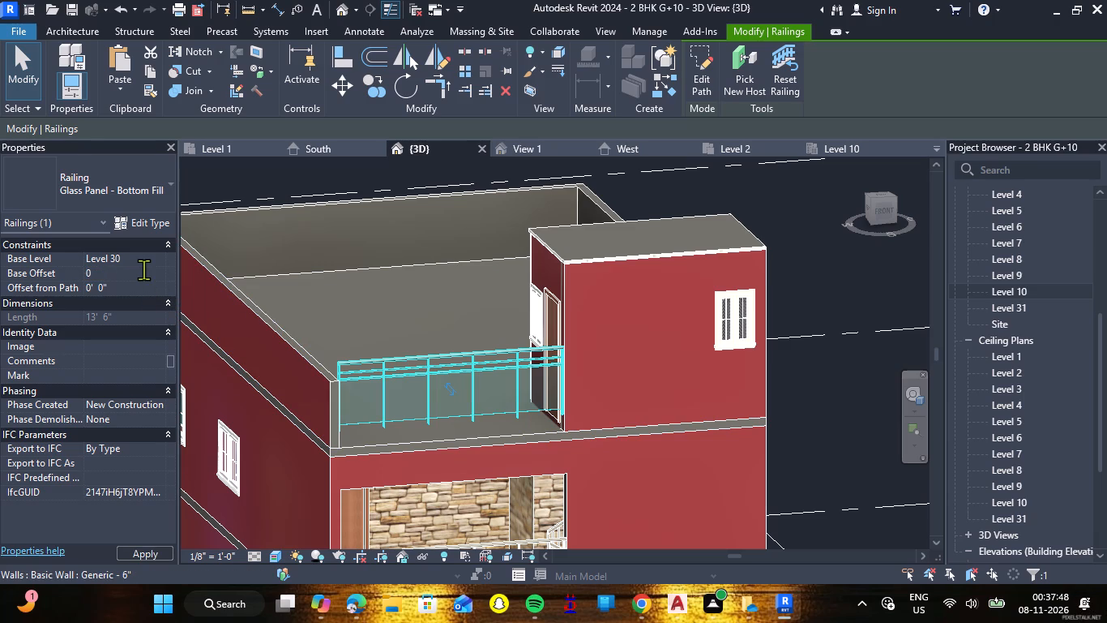
key(Return)
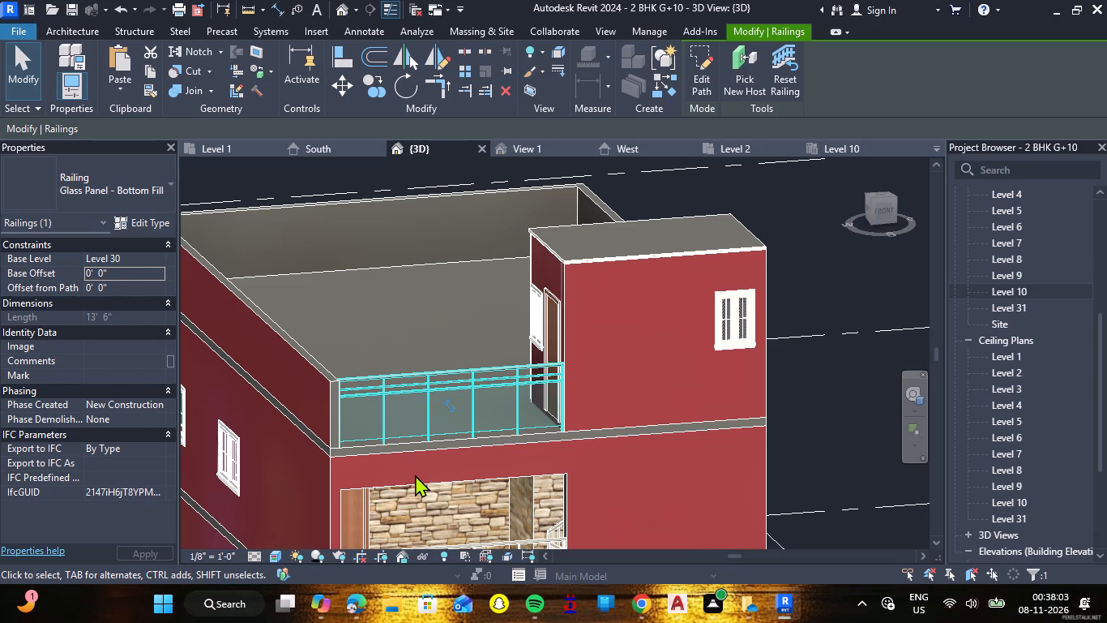
click(796, 382)
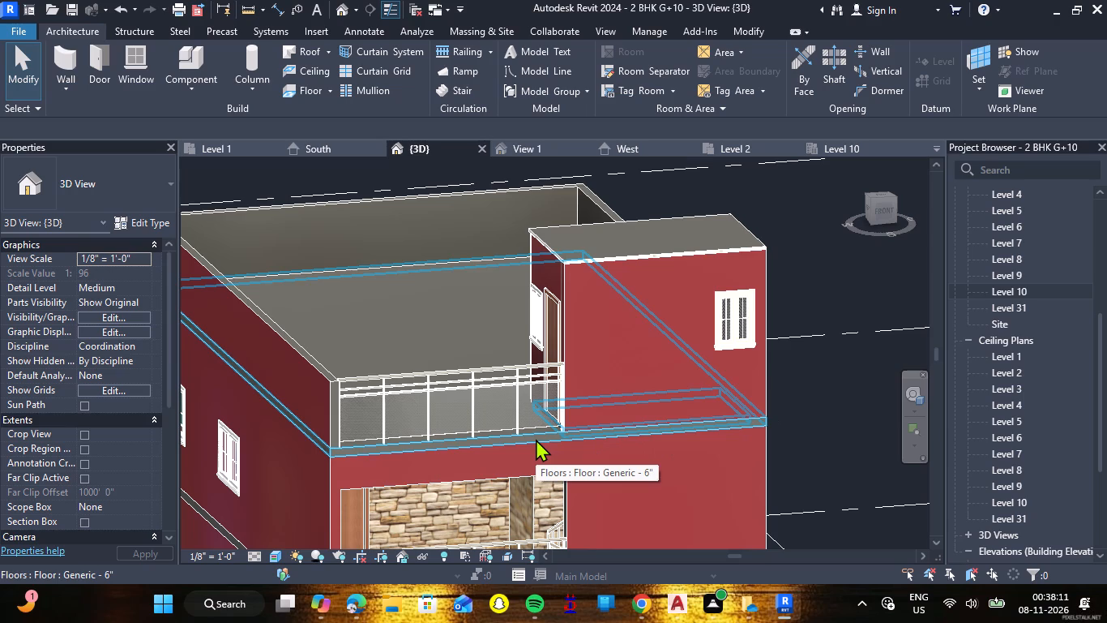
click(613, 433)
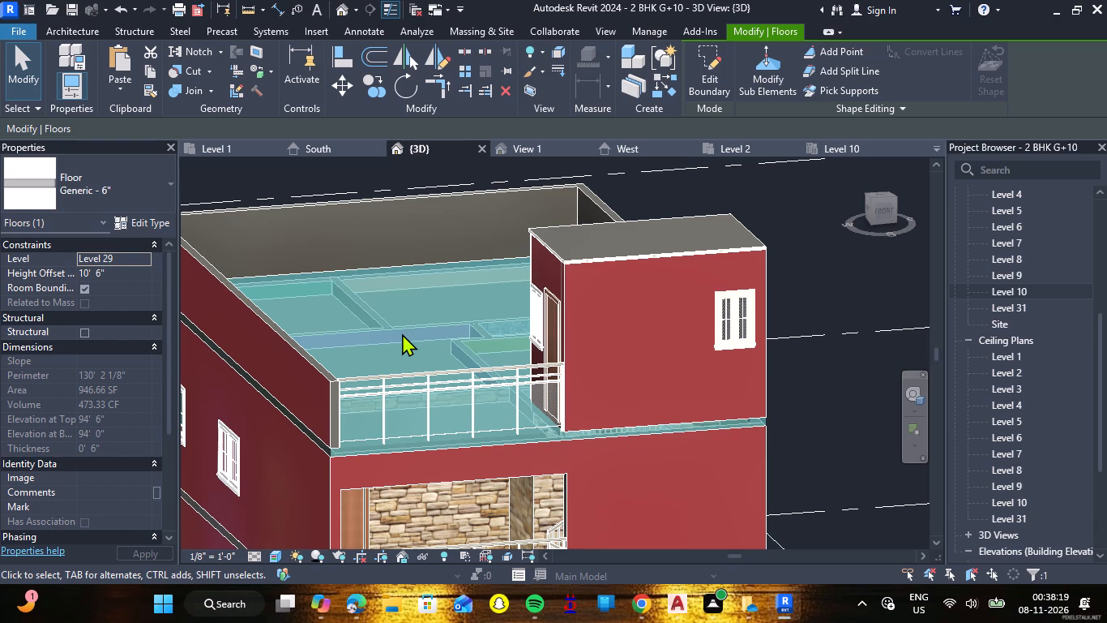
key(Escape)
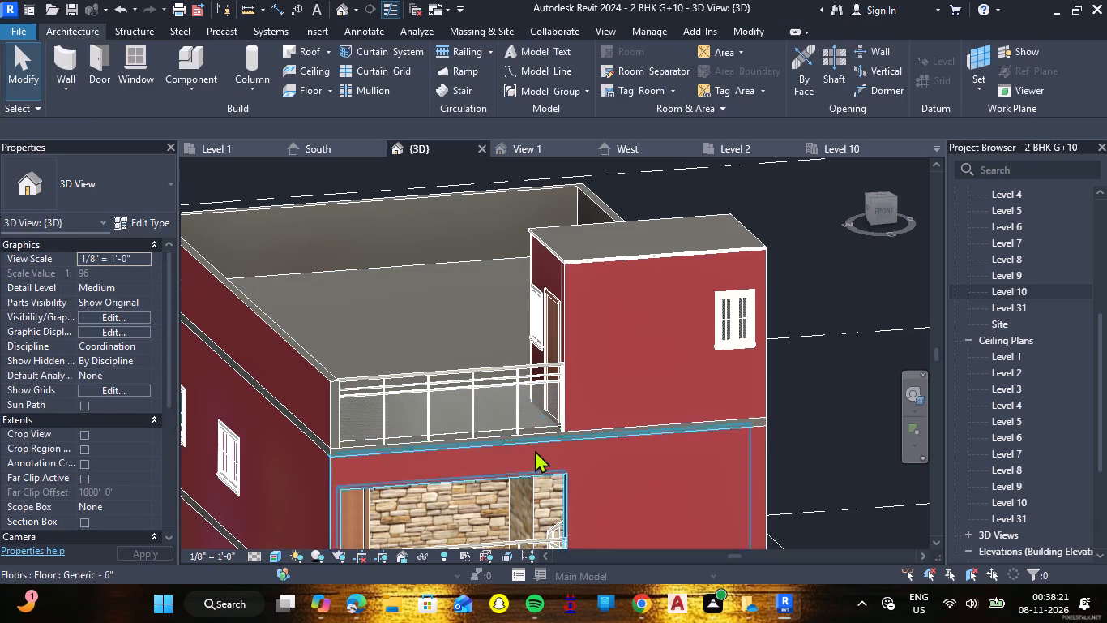
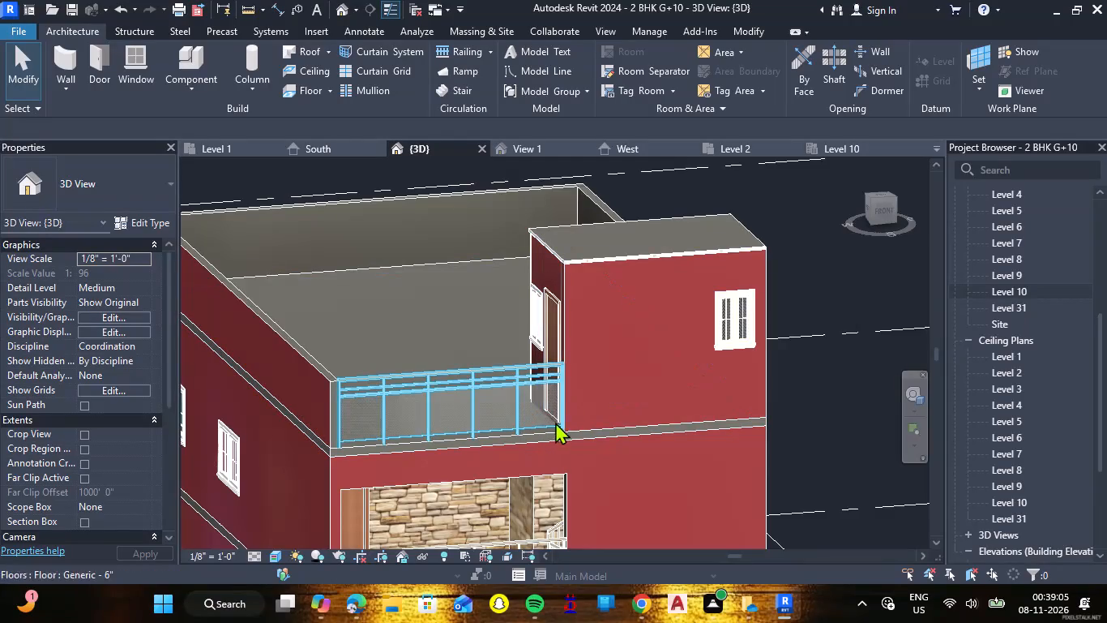
Delete the small Generic - 6" floor slab at Level 29 that overlaps the main slab at the front balcony.
scroll(568, 415, down, 3)
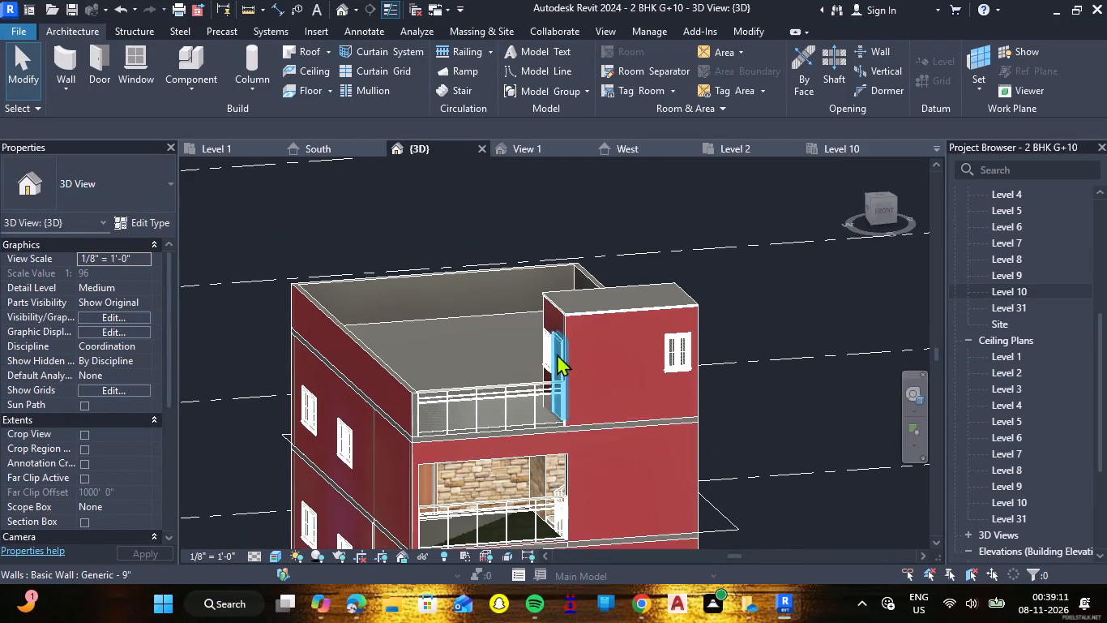
scroll(533, 359, down, 3)
scroll(509, 497, up, 5)
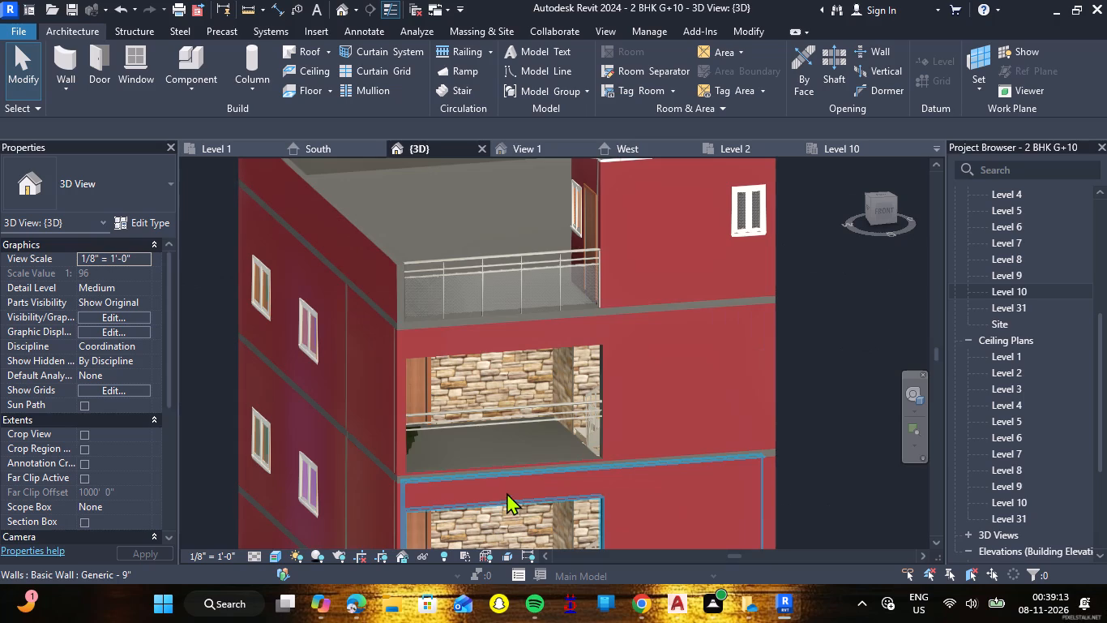
scroll(447, 479, up, 6)
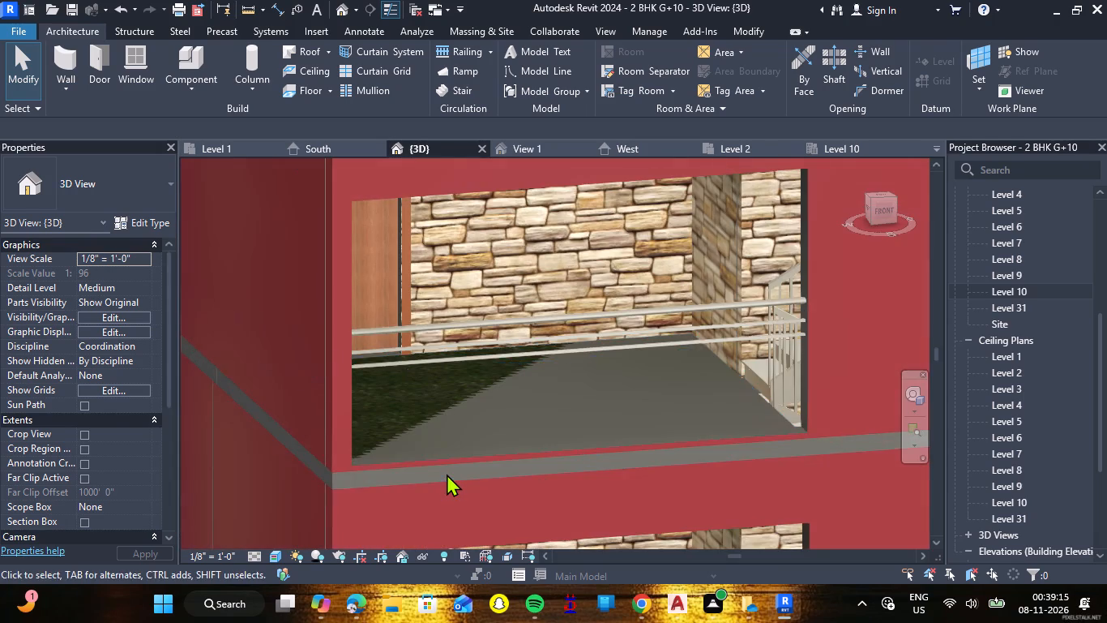
click(455, 477)
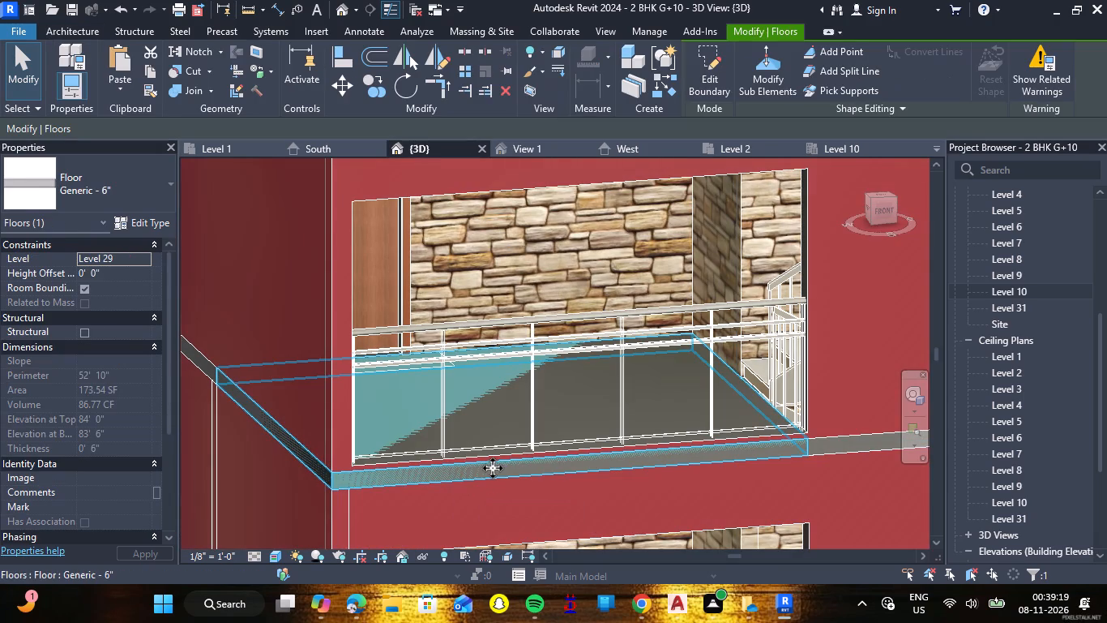
key(Delete)
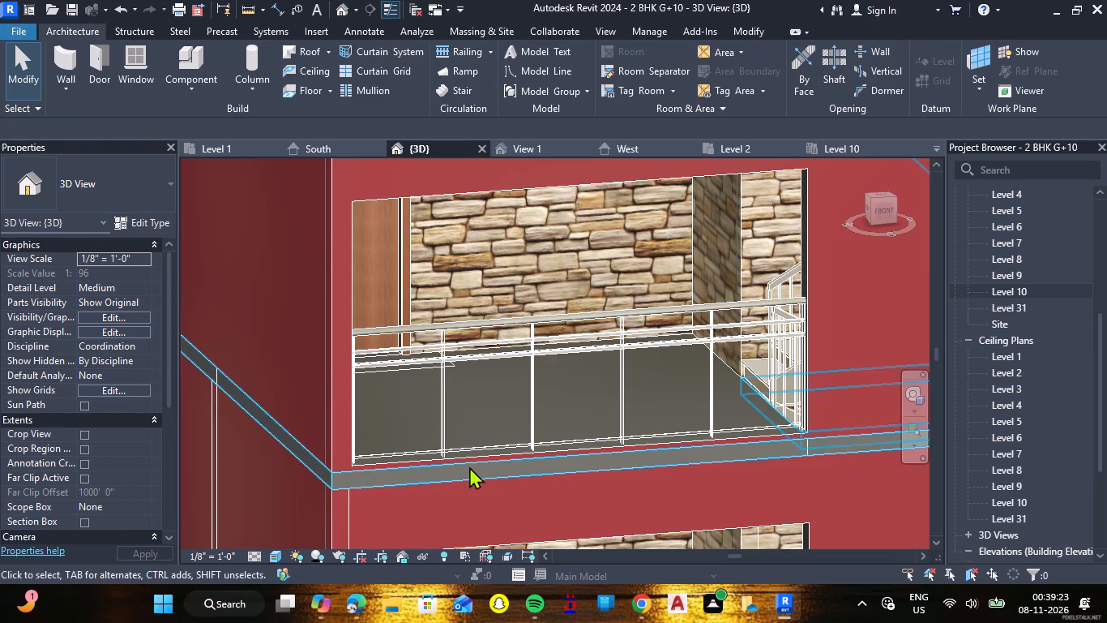
scroll(469, 466, down, 4)
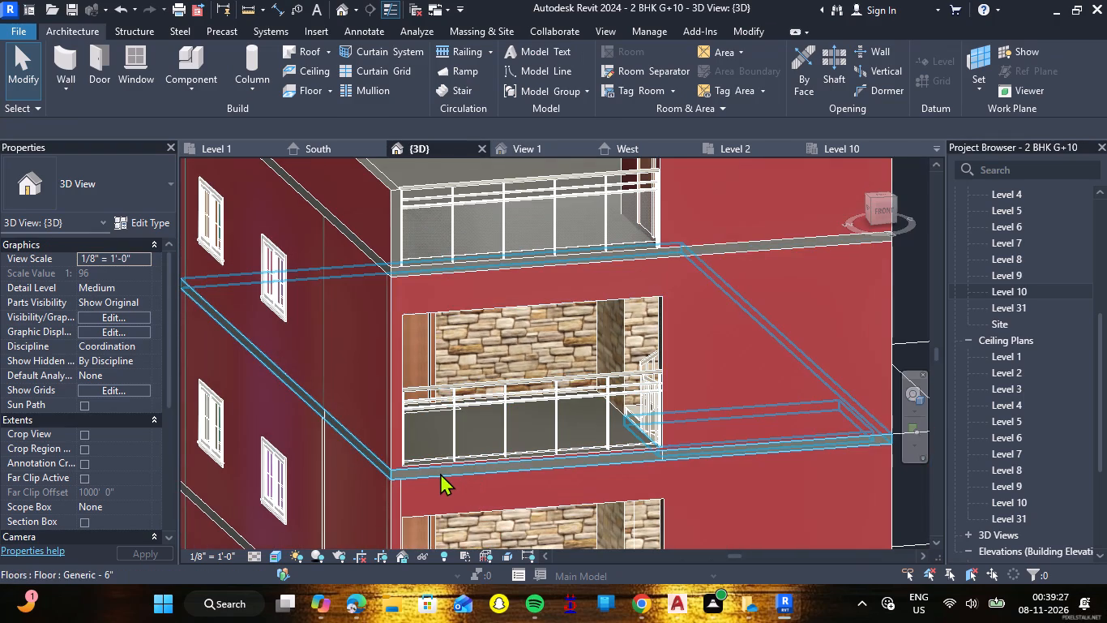
click(439, 473)
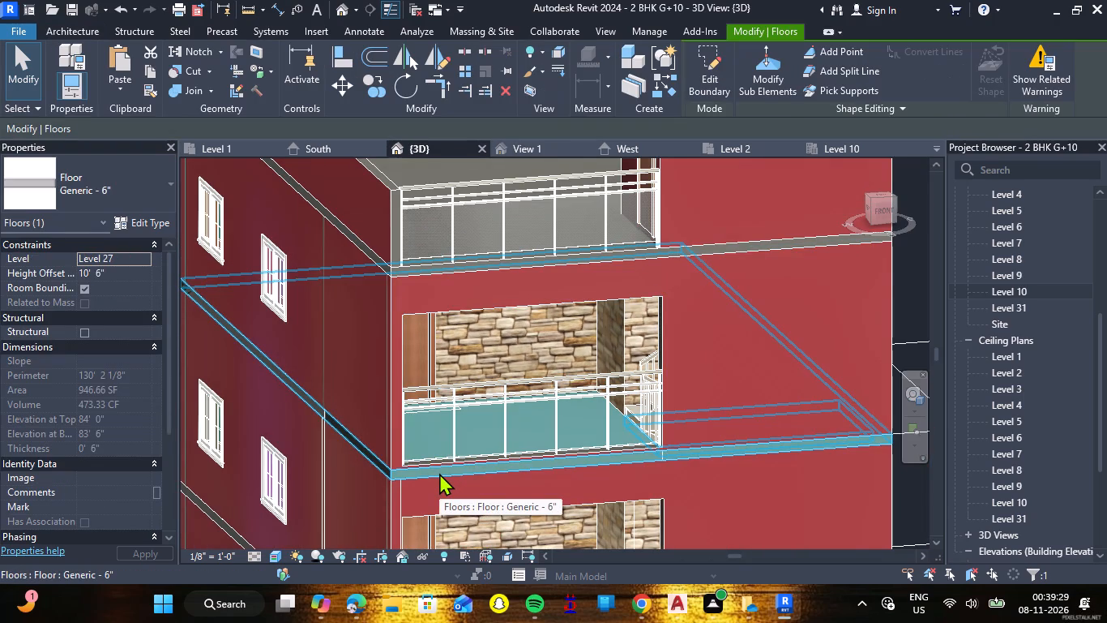
key(Escape)
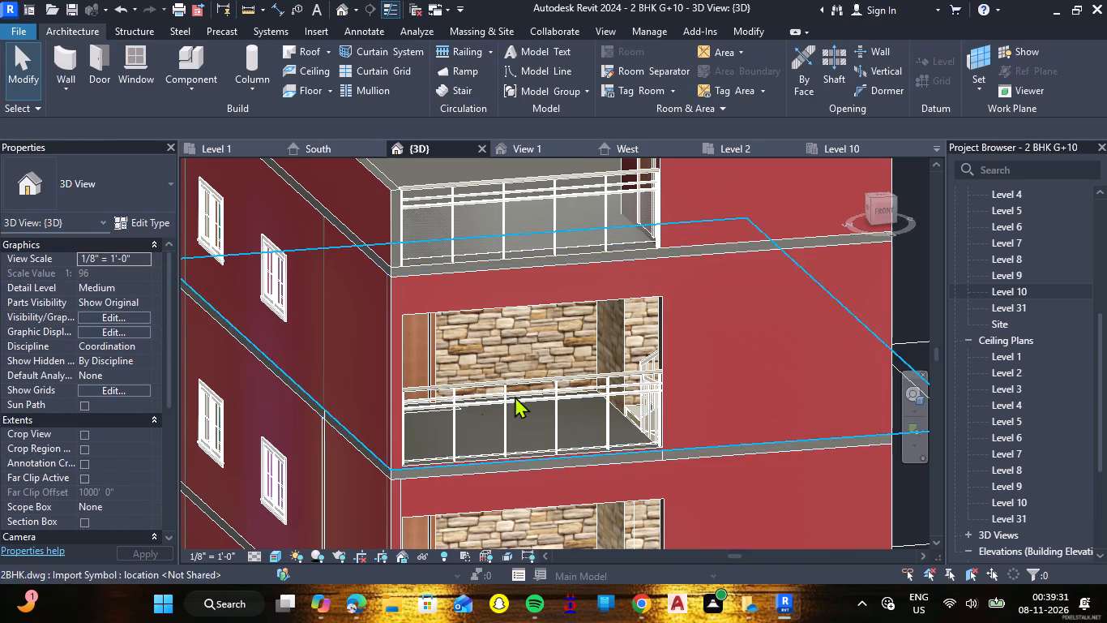
Select the small overlapping Generic - 6" balcony floor slab at Level 27, one storey below.
scroll(545, 380, up, 6)
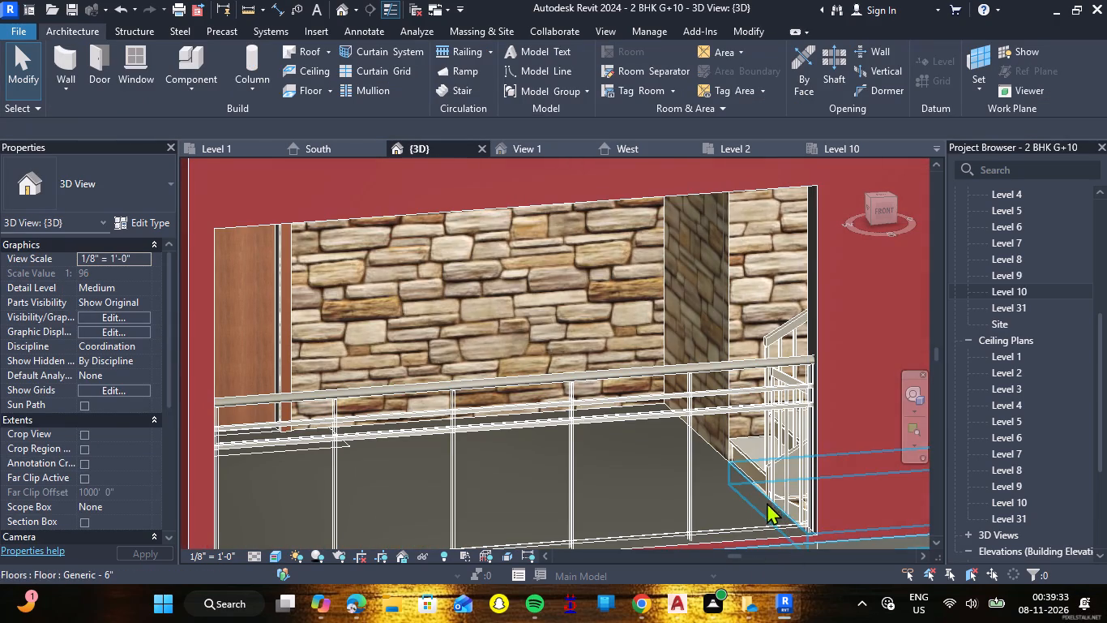
scroll(662, 428, down, 1)
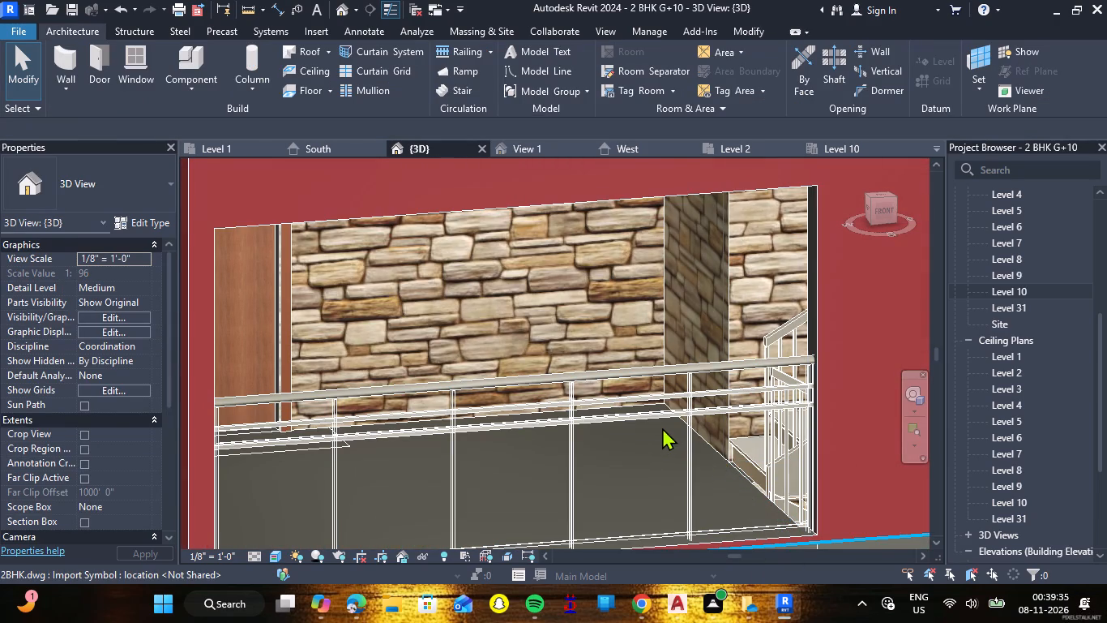
scroll(709, 456, down, 7)
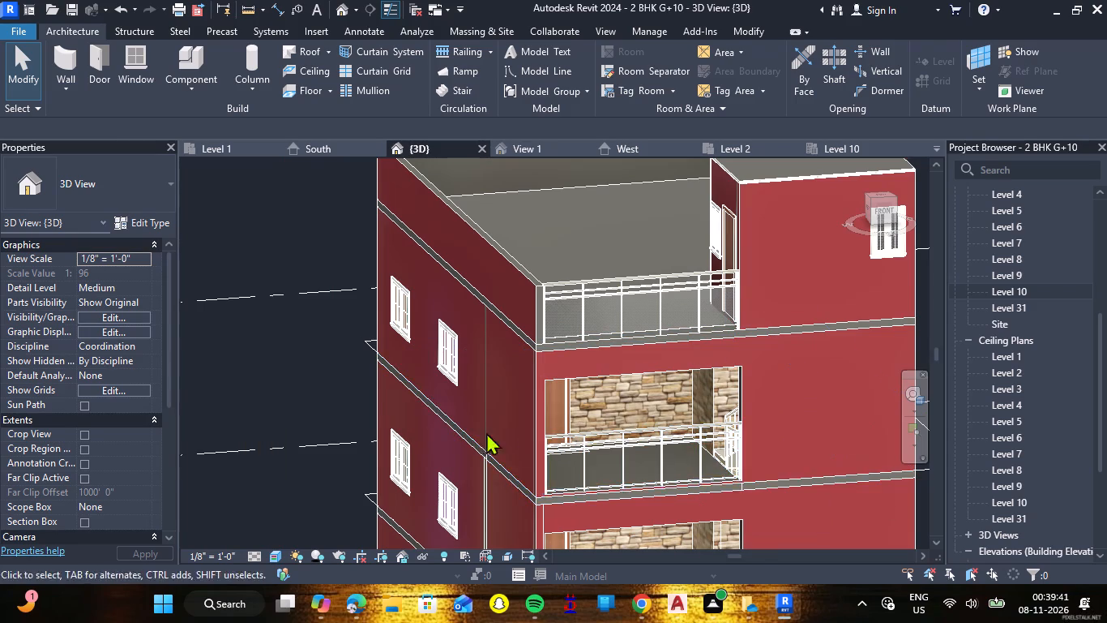
scroll(548, 406, down, 5)
scroll(588, 528, up, 10)
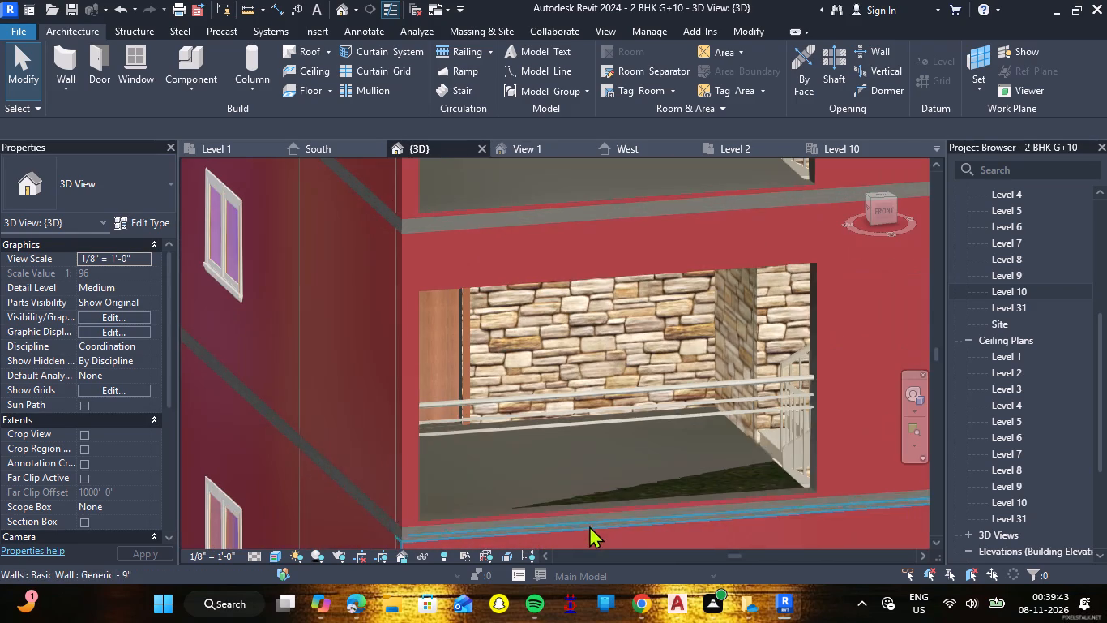
click(616, 415)
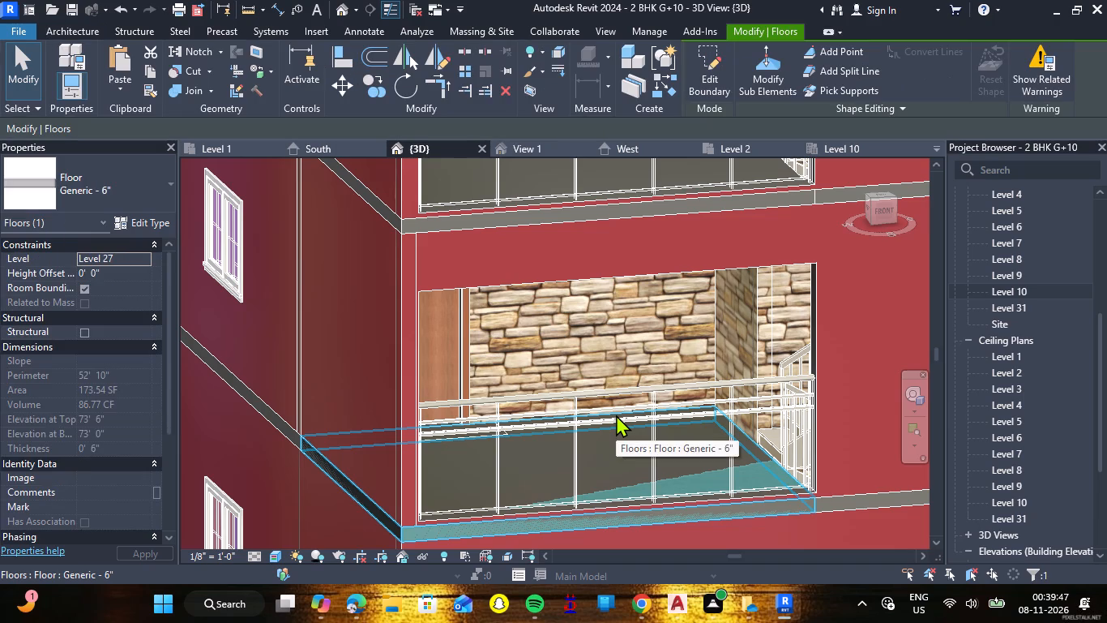
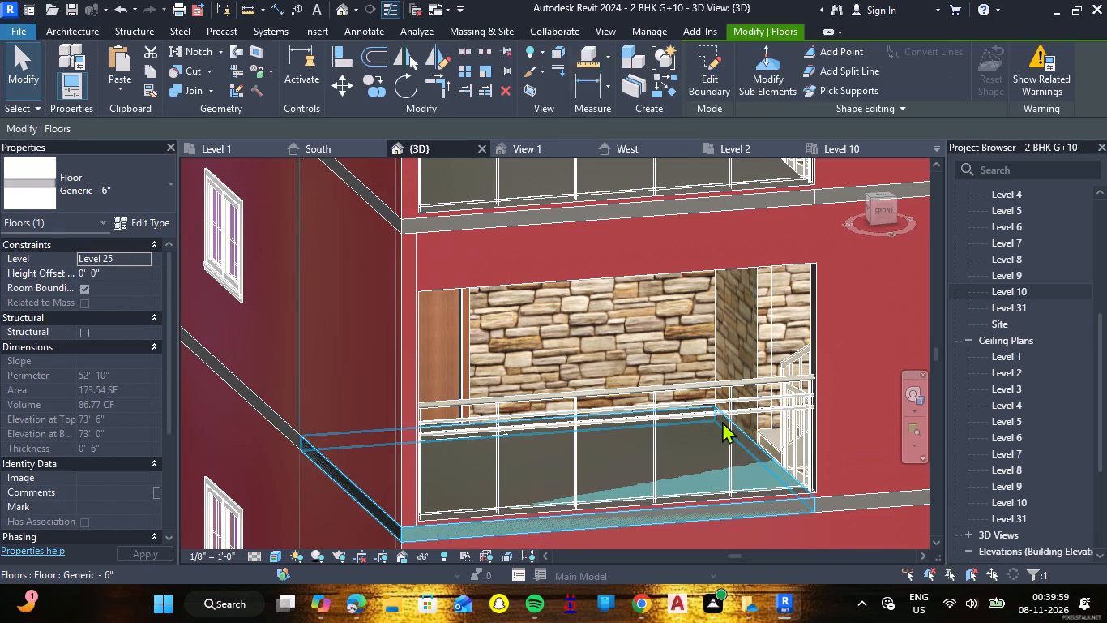
Start the Paint tool, search the project materials for TILE, and choose the TILE material.
scroll(687, 465, down, 5)
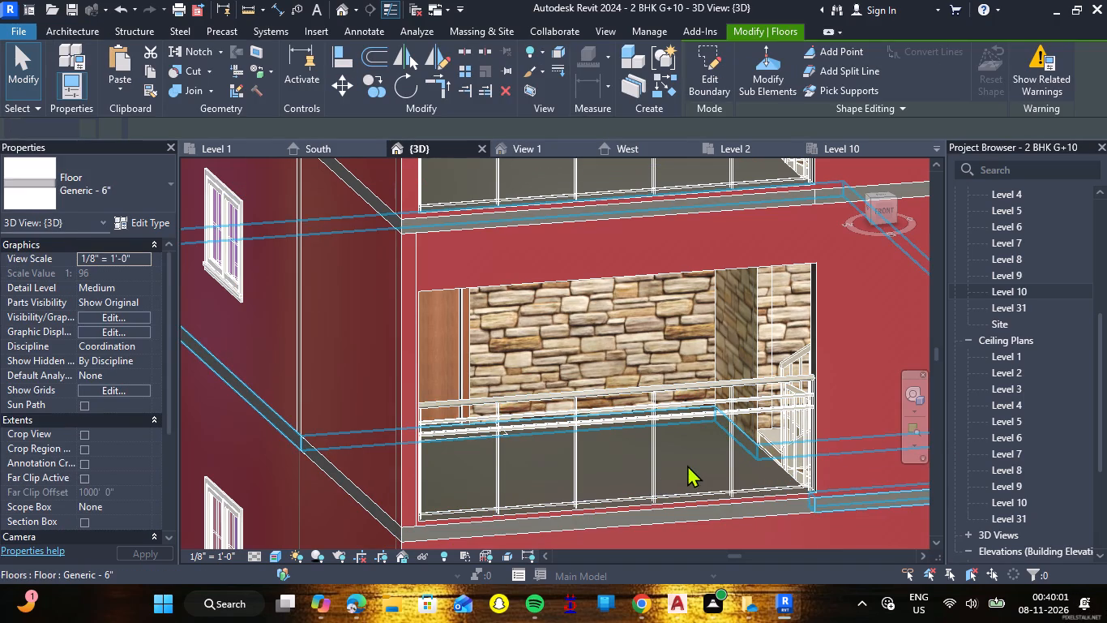
scroll(687, 465, down, 7)
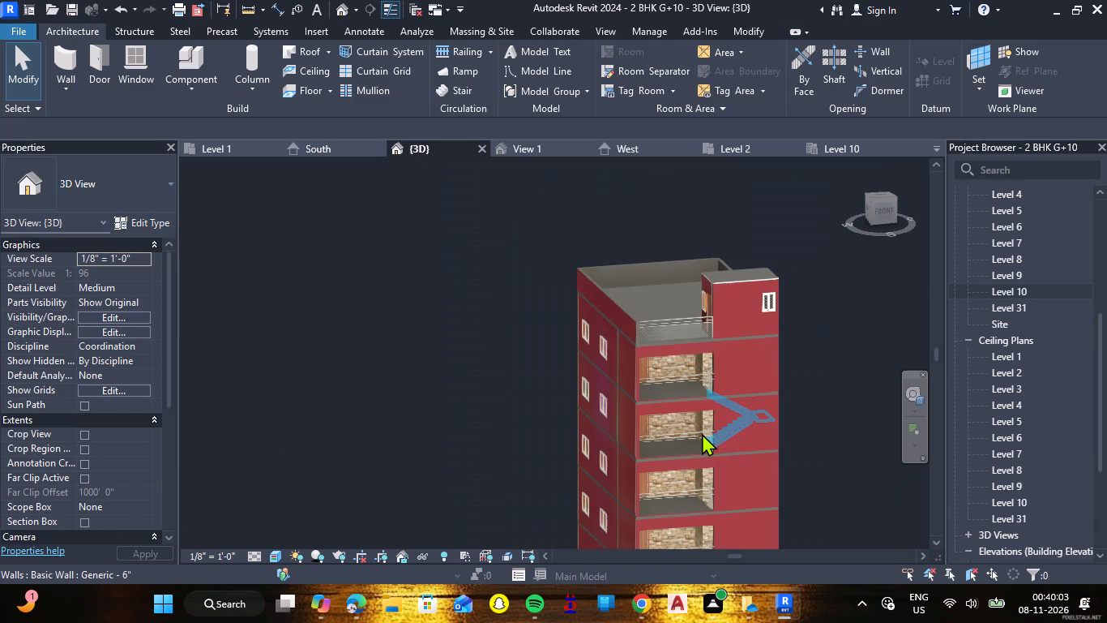
scroll(687, 380, up, 8)
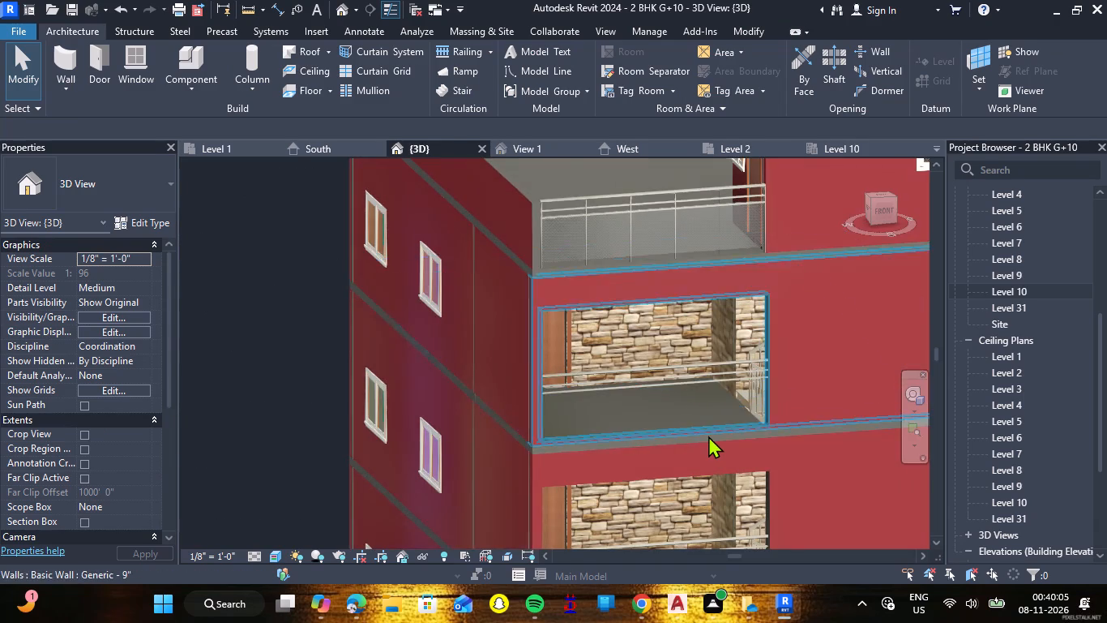
scroll(709, 436, up, 2)
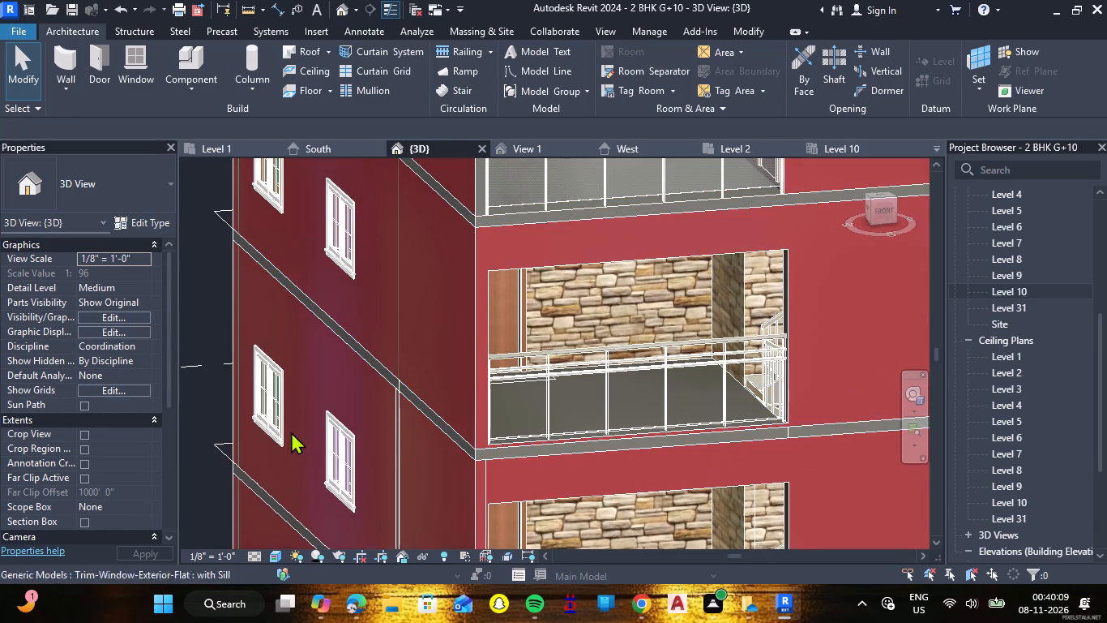
key(t)
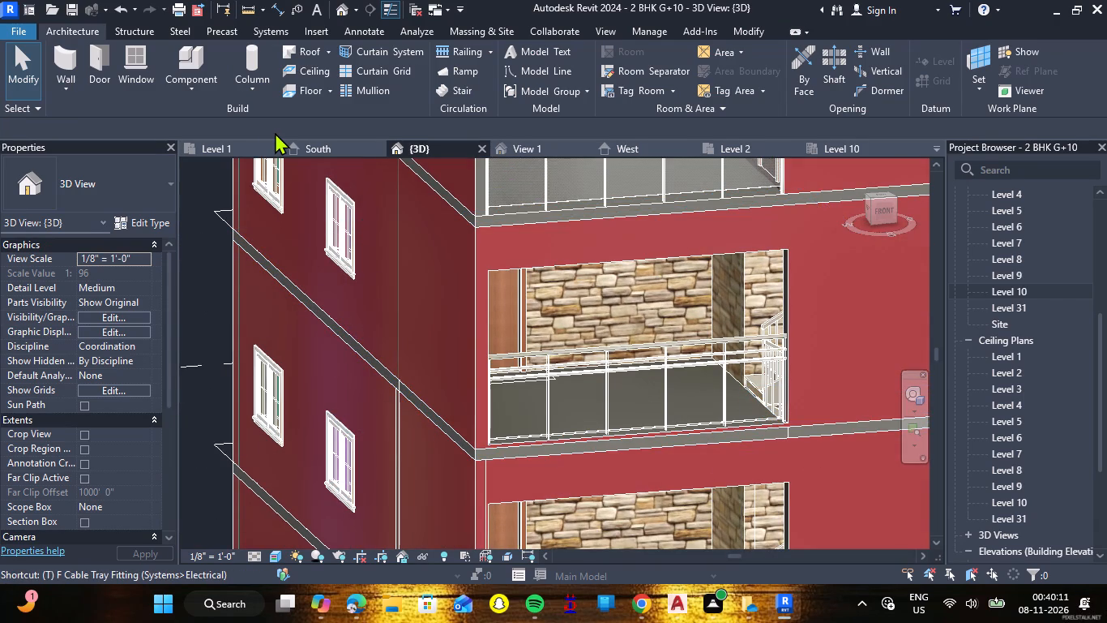
text(PT)
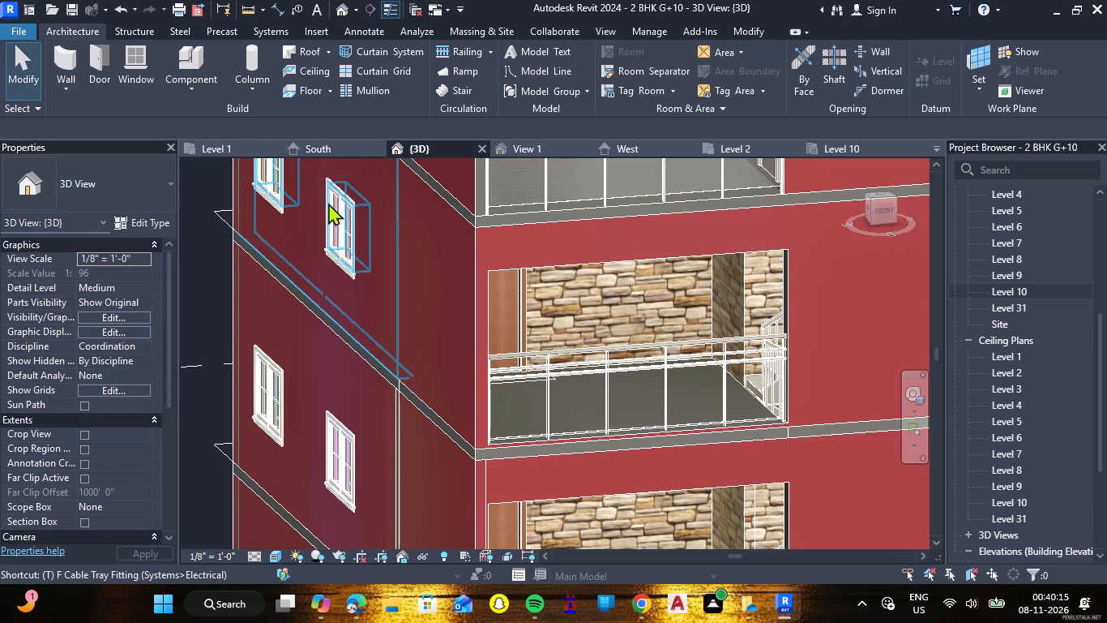
scroll(357, 269, down, 6)
key(Escape)
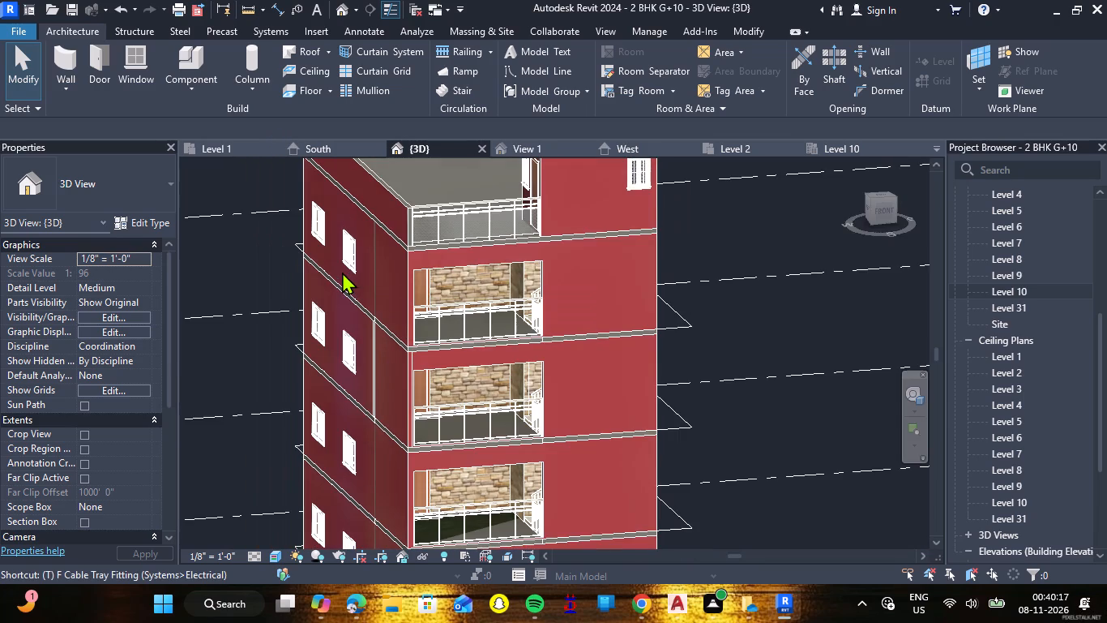
key(Escape)
text(PT)
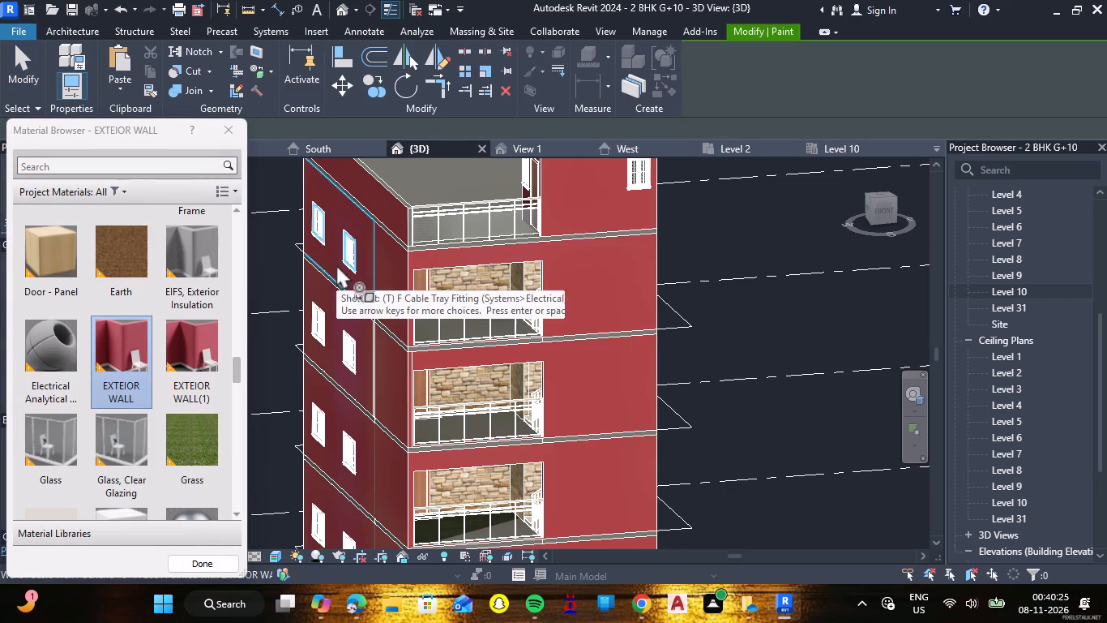
scroll(171, 370, down, 7)
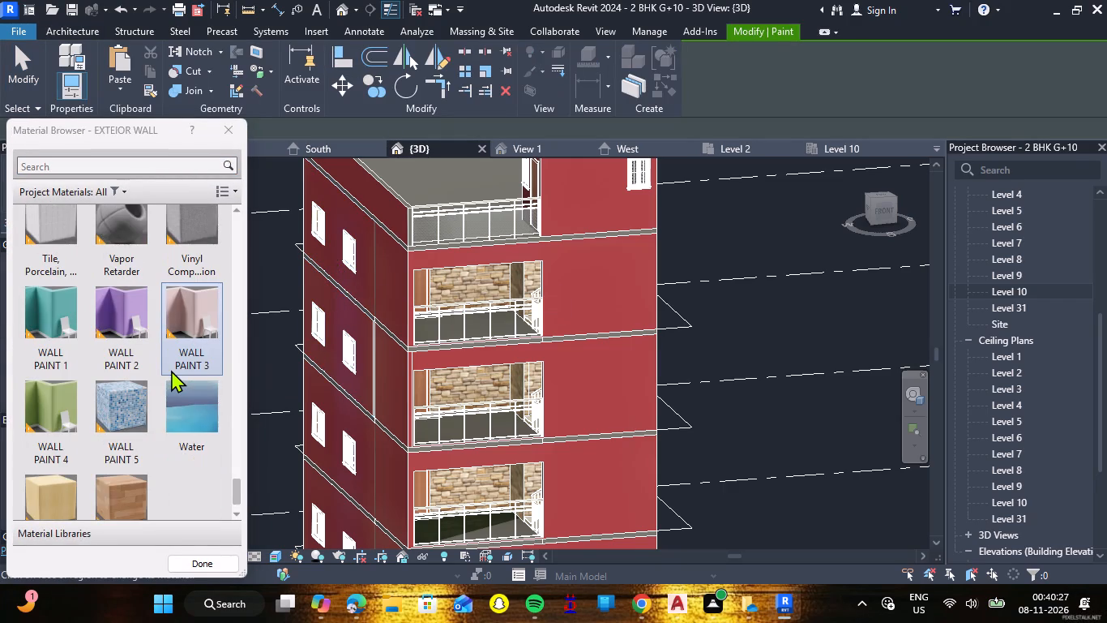
scroll(171, 370, down, 1)
scroll(141, 385, up, 2)
scroll(141, 383, down, 6)
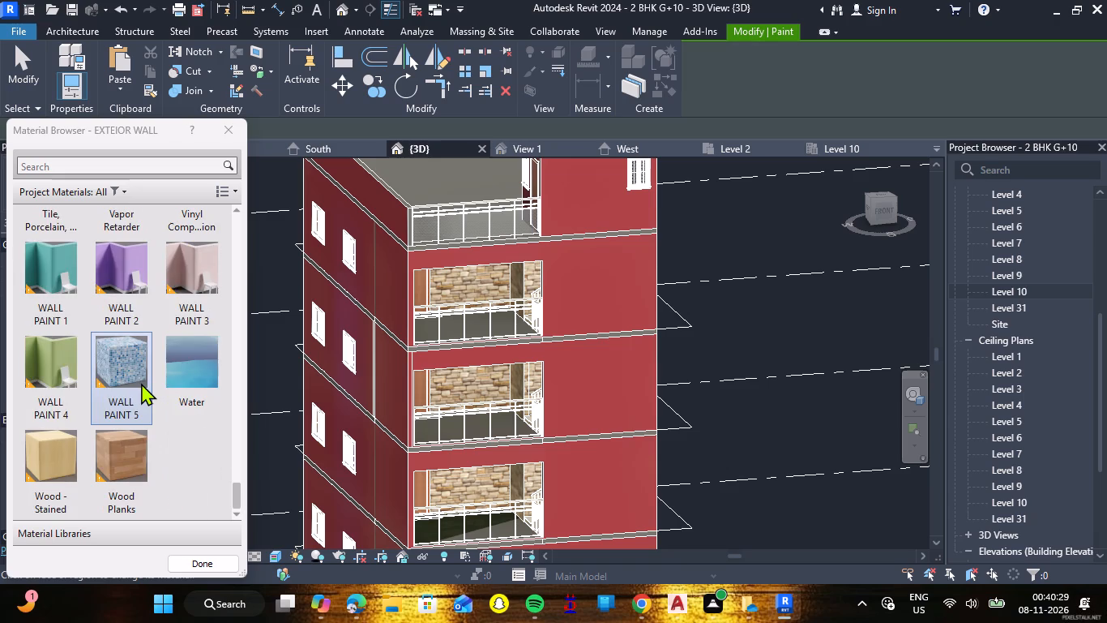
scroll(141, 383, up, 3)
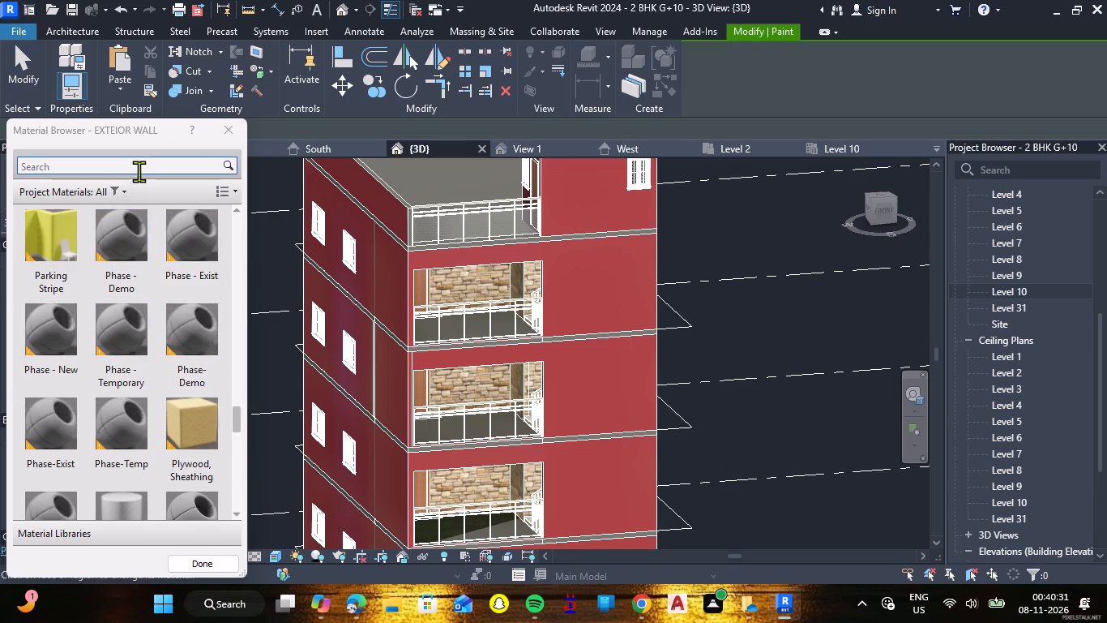
click(139, 171)
text(TILE)
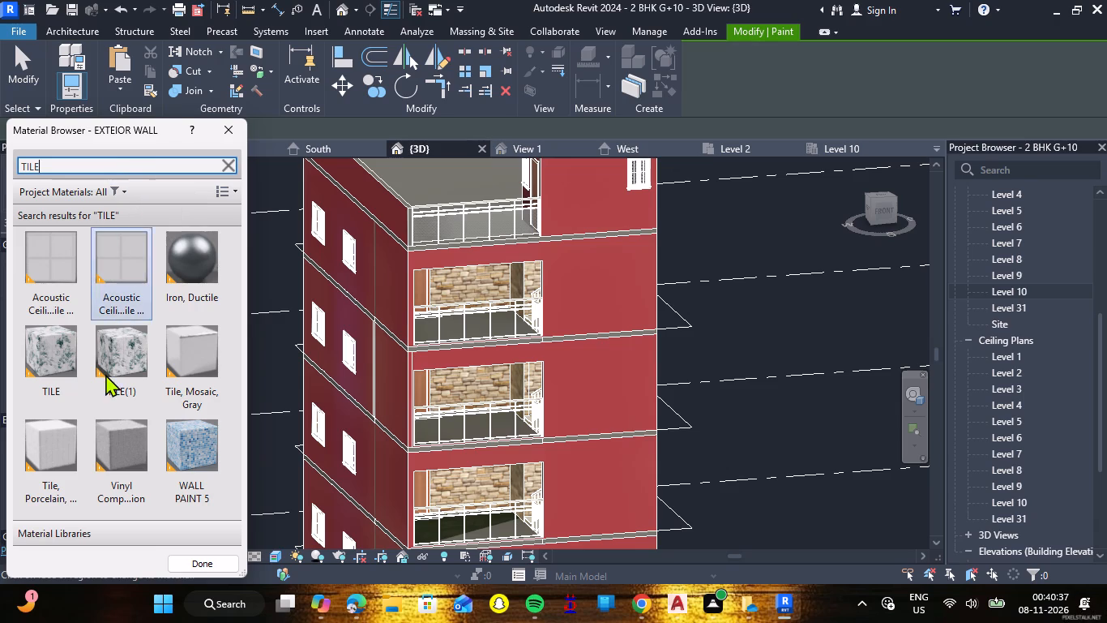
click(55, 373)
Paint the top face of the Generic - 6" floor at the front balcony with TILE and finish painting.
scroll(475, 413, up, 2)
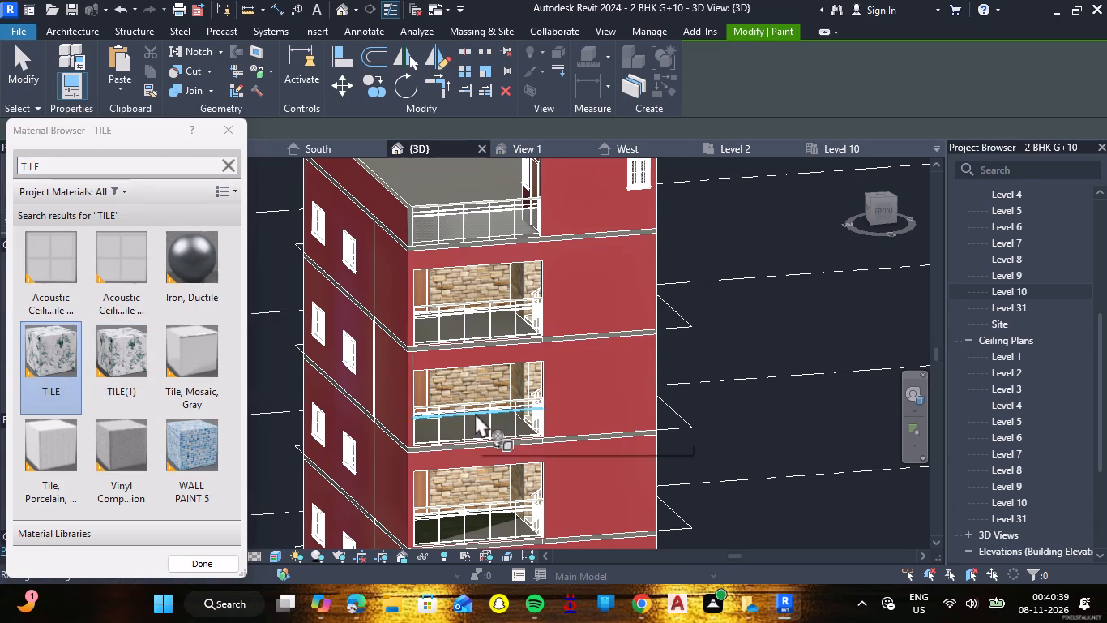
scroll(475, 413, up, 9)
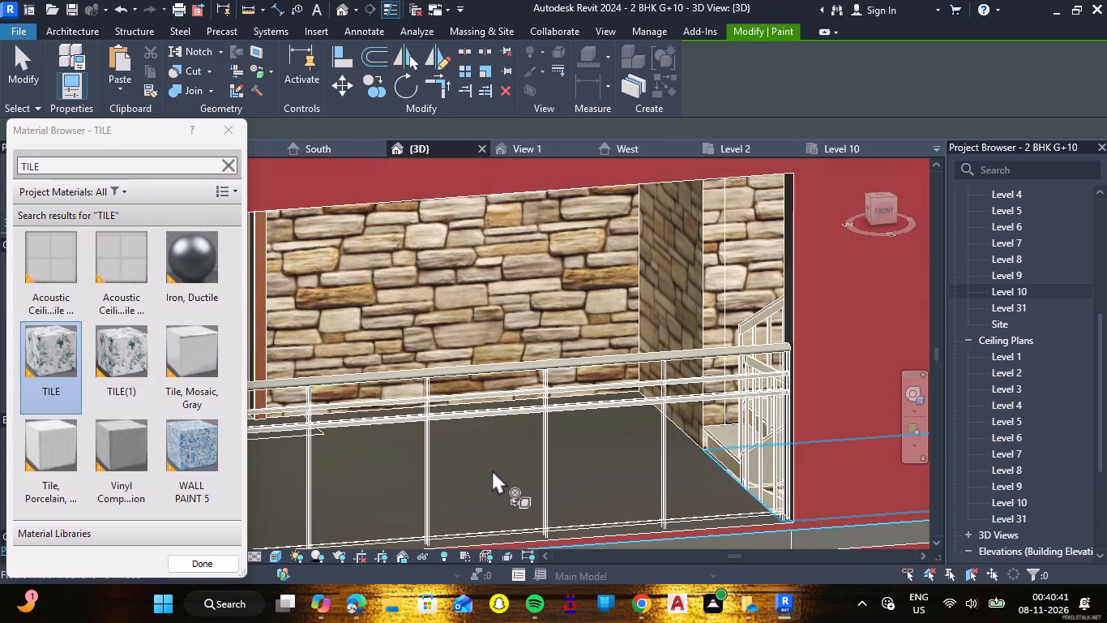
double_click(673, 426)
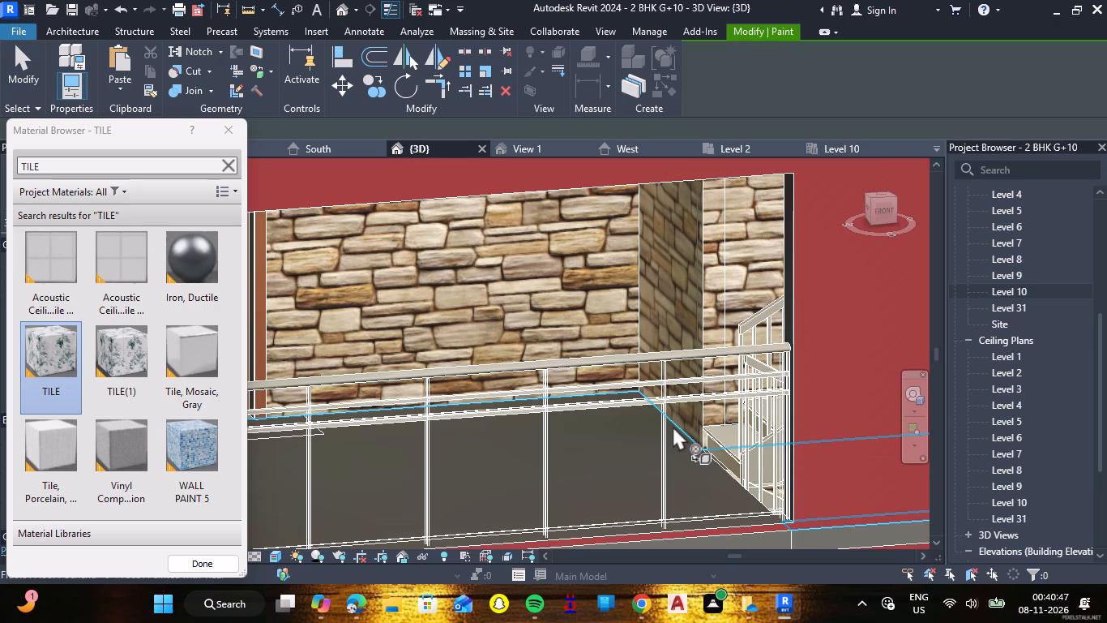
scroll(673, 426, down, 5)
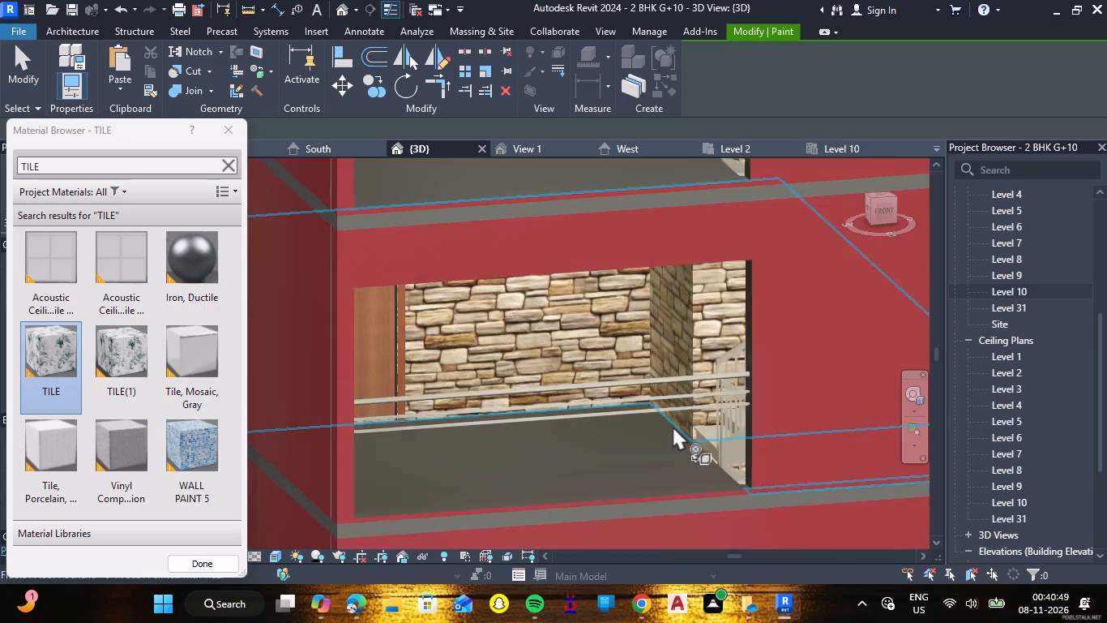
scroll(673, 426, down, 1)
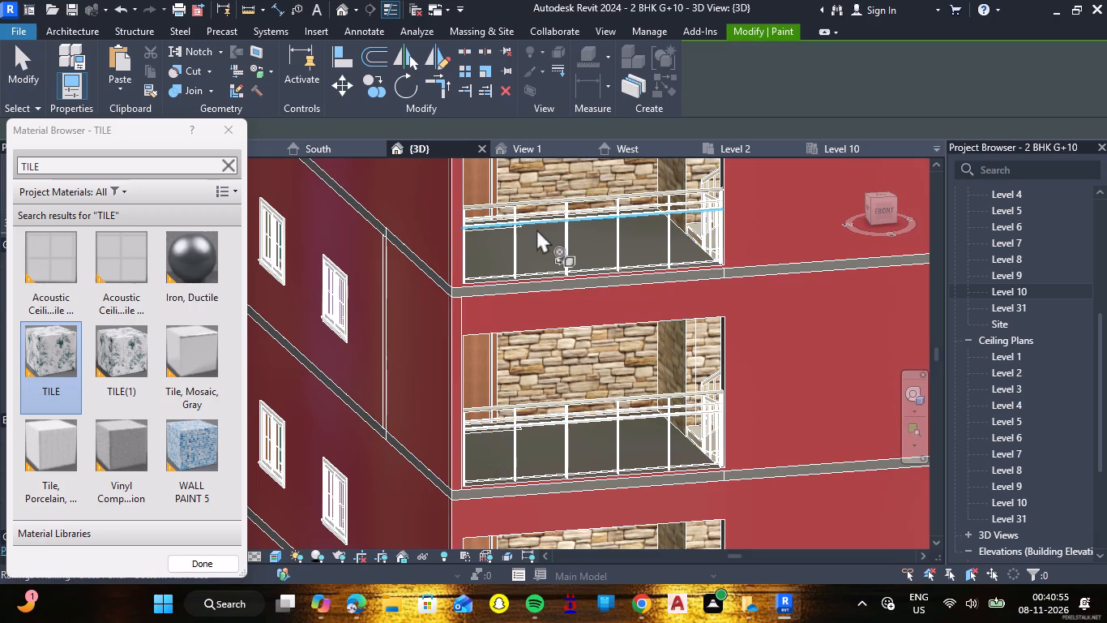
scroll(536, 229, up, 9)
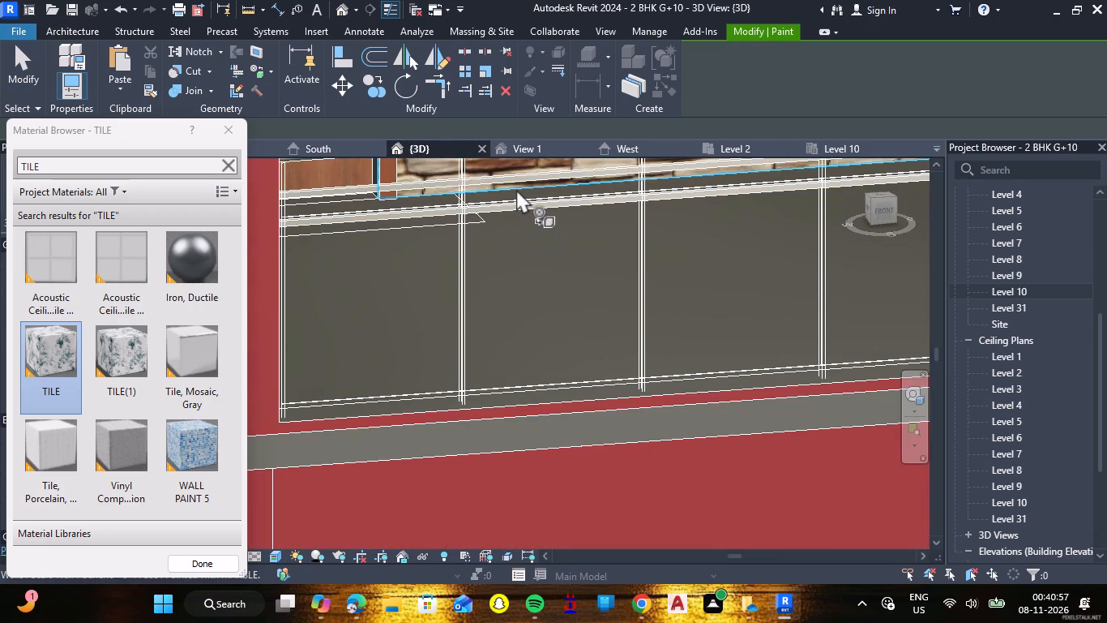
scroll(515, 189, down, 6)
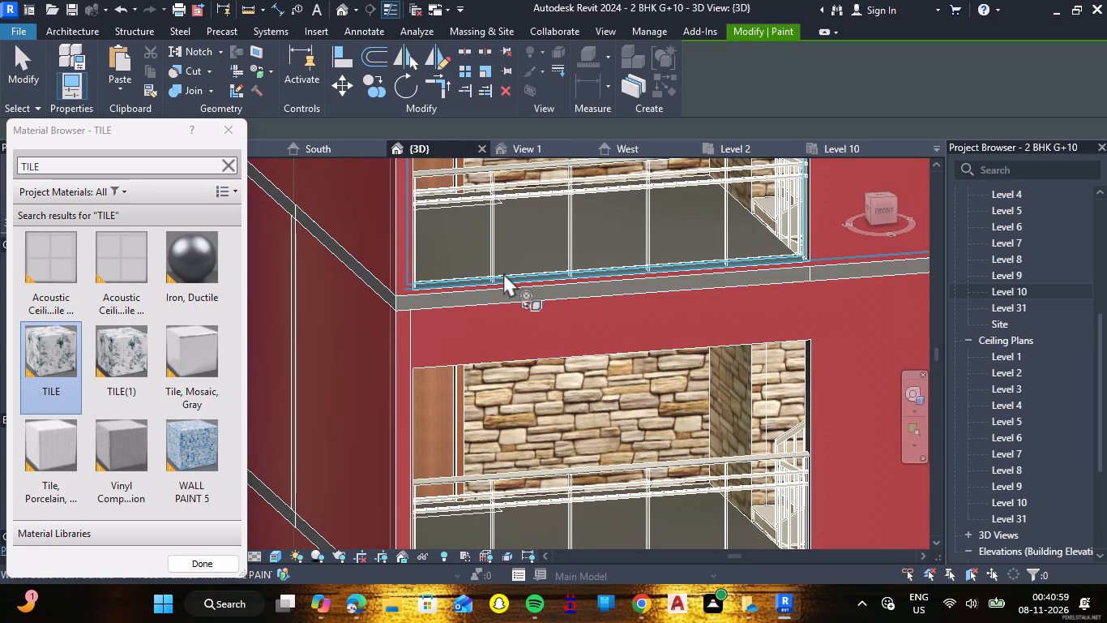
scroll(489, 277, down, 7)
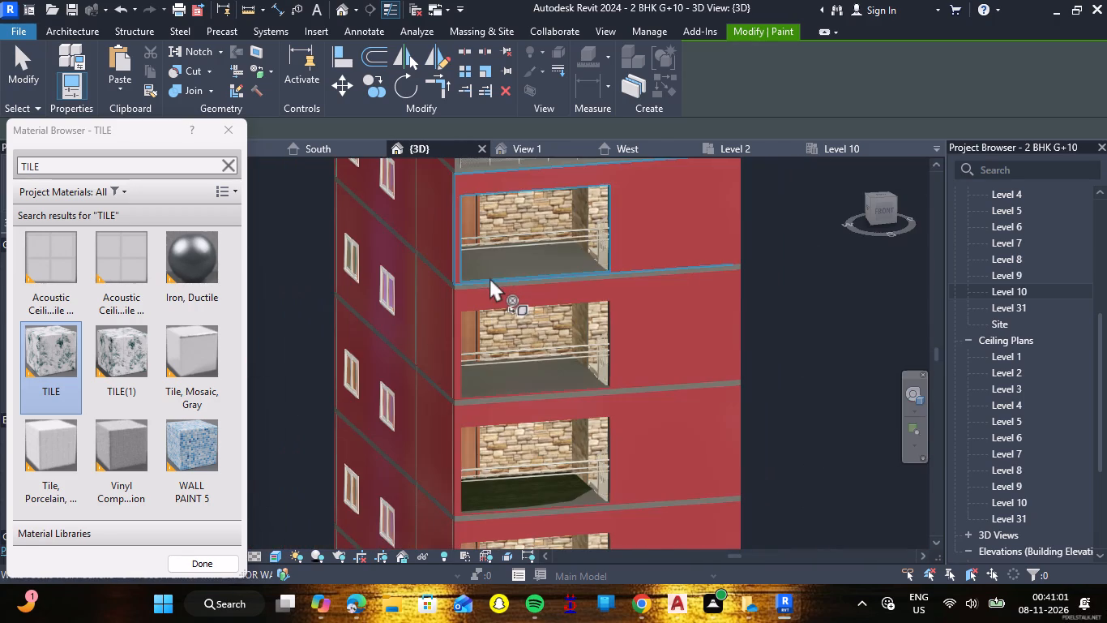
click(240, 131)
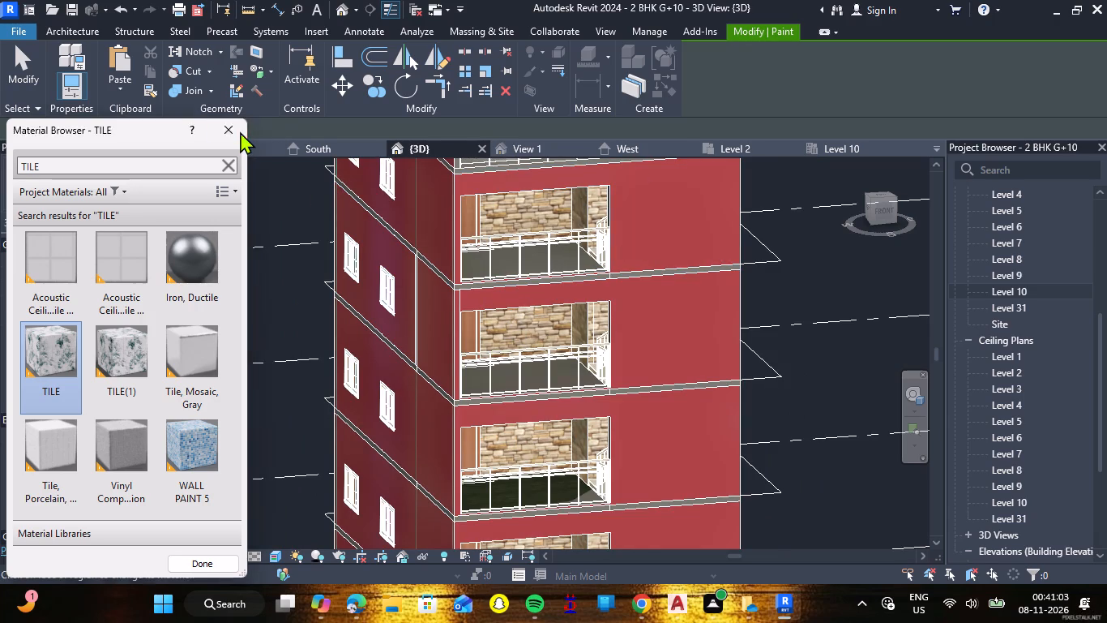
Temporarily hide the Generic - 6" side wall at Level 29 that encloses the balcony.
scroll(400, 221, up, 3)
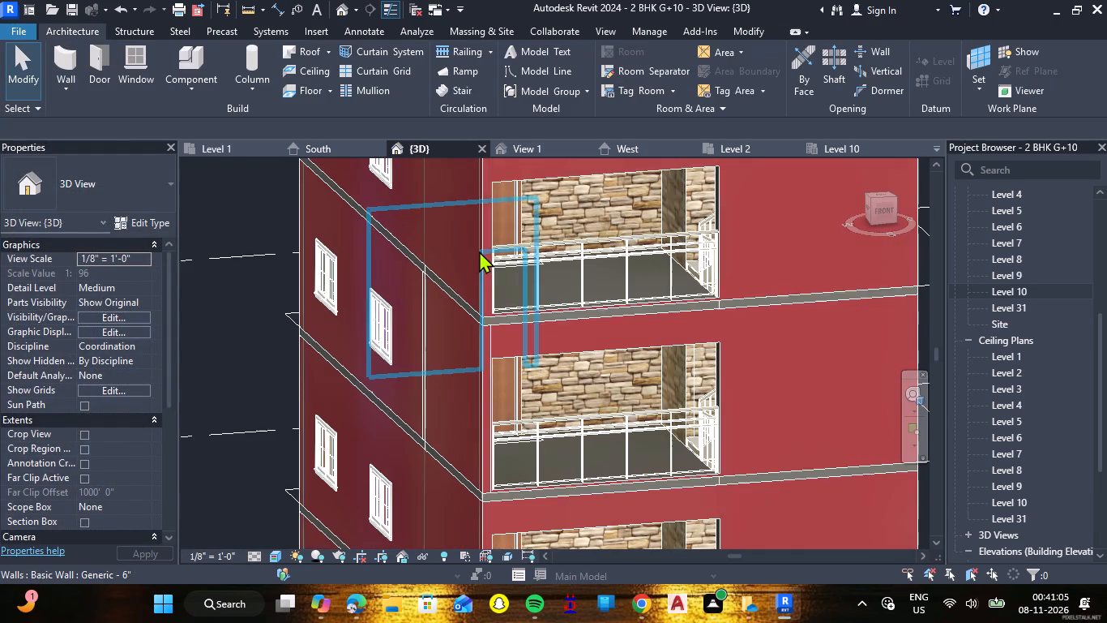
click(477, 233)
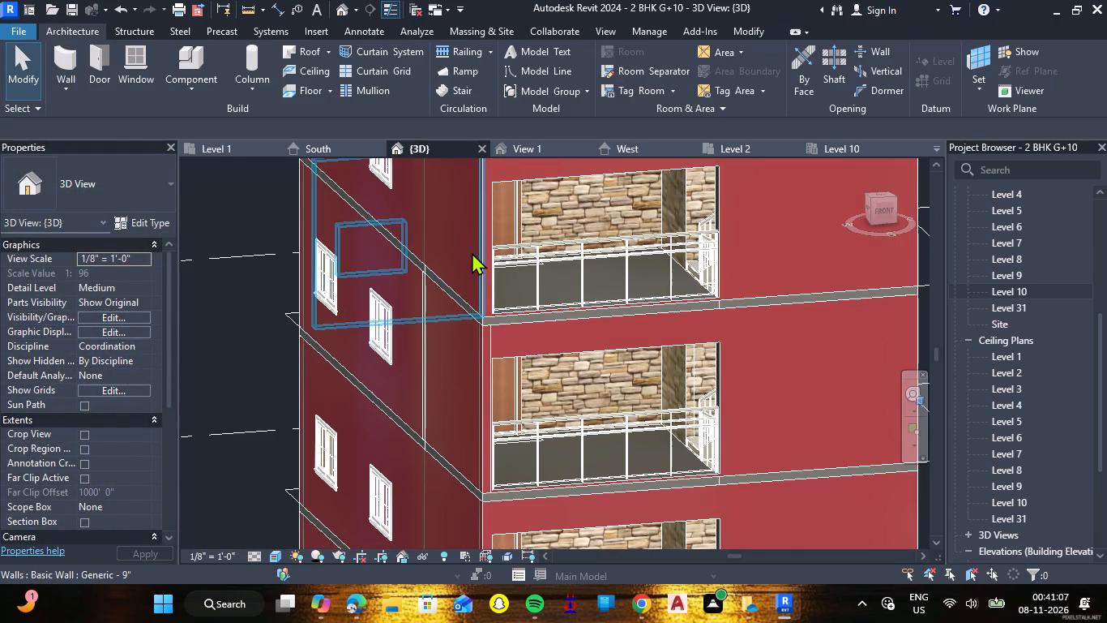
shift+right_drag(419, 382, 418, 382)
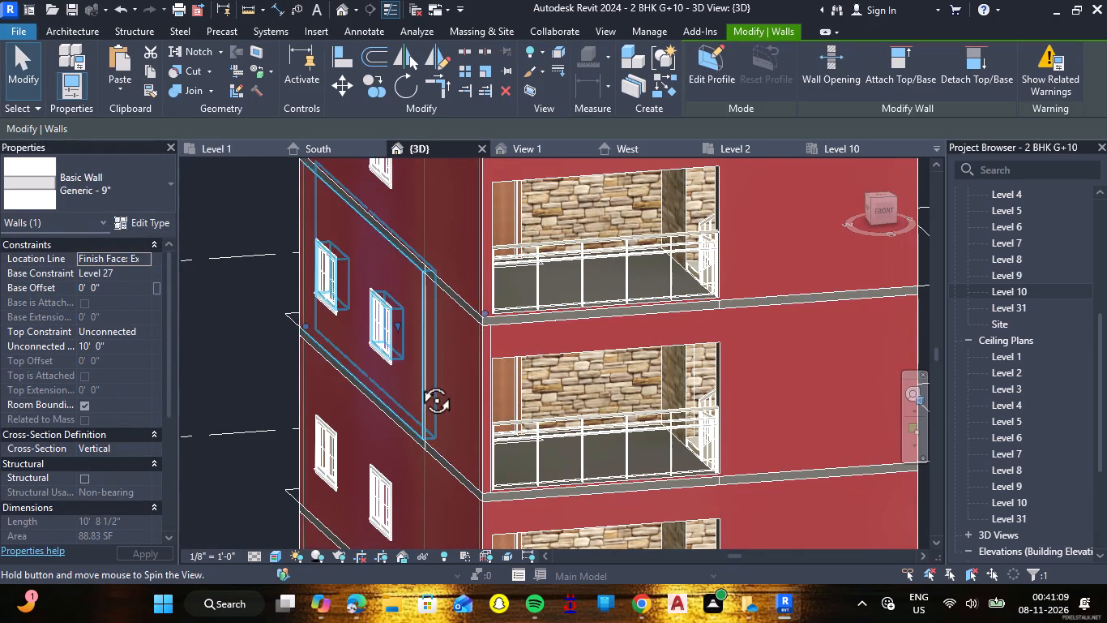
shift+middle_drag(418, 382, 544, 423)
shift+right_drag(418, 382, 544, 423)
scroll(631, 386, down, 8)
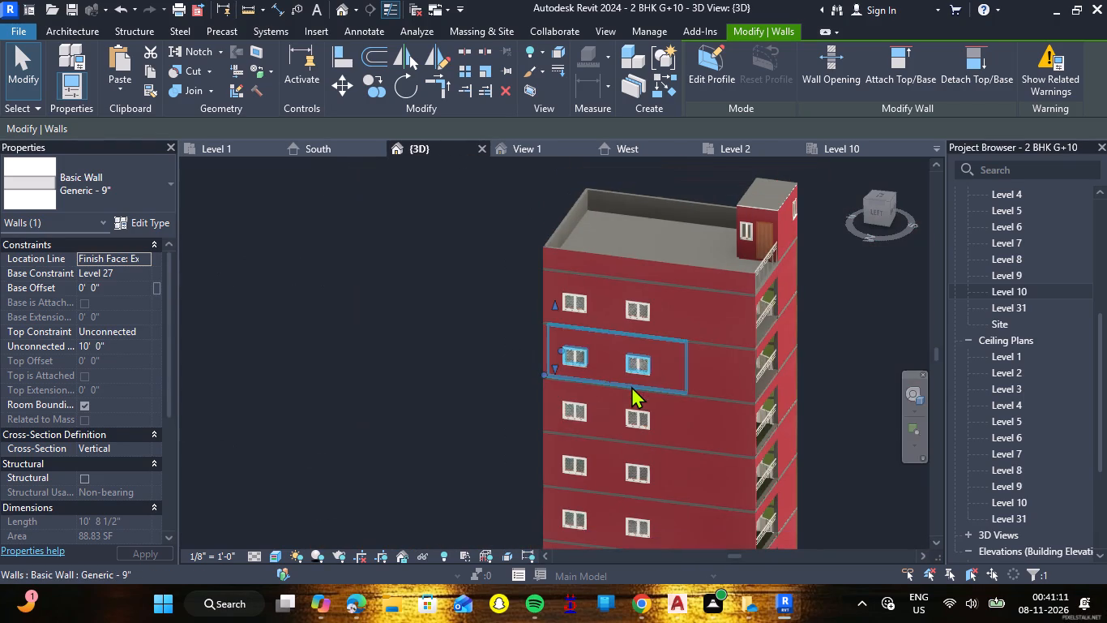
click(750, 320)
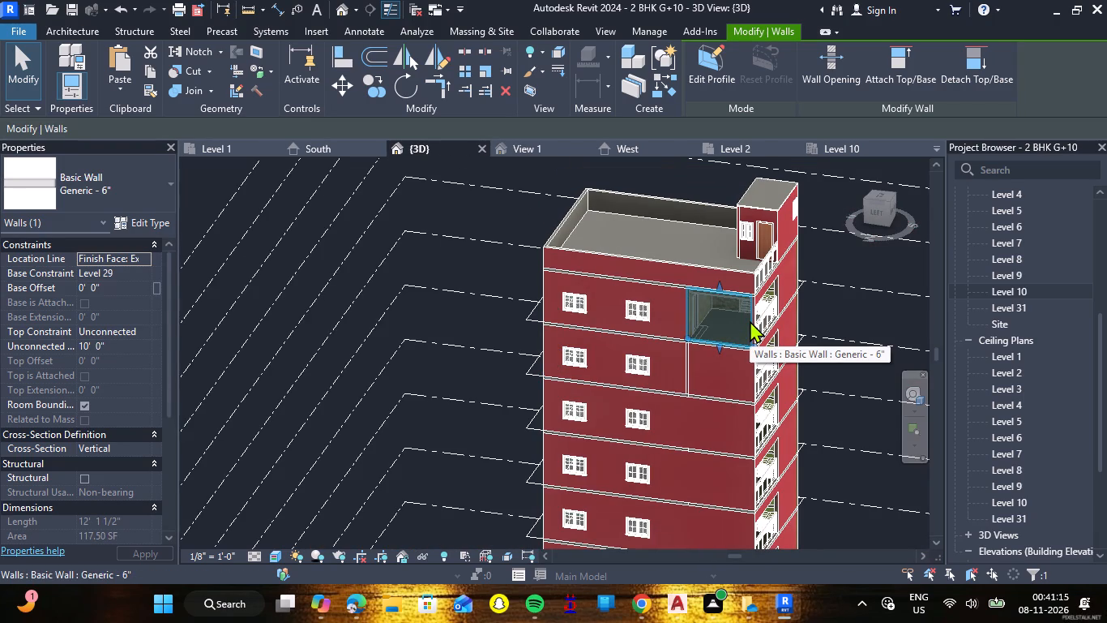
text(HH)
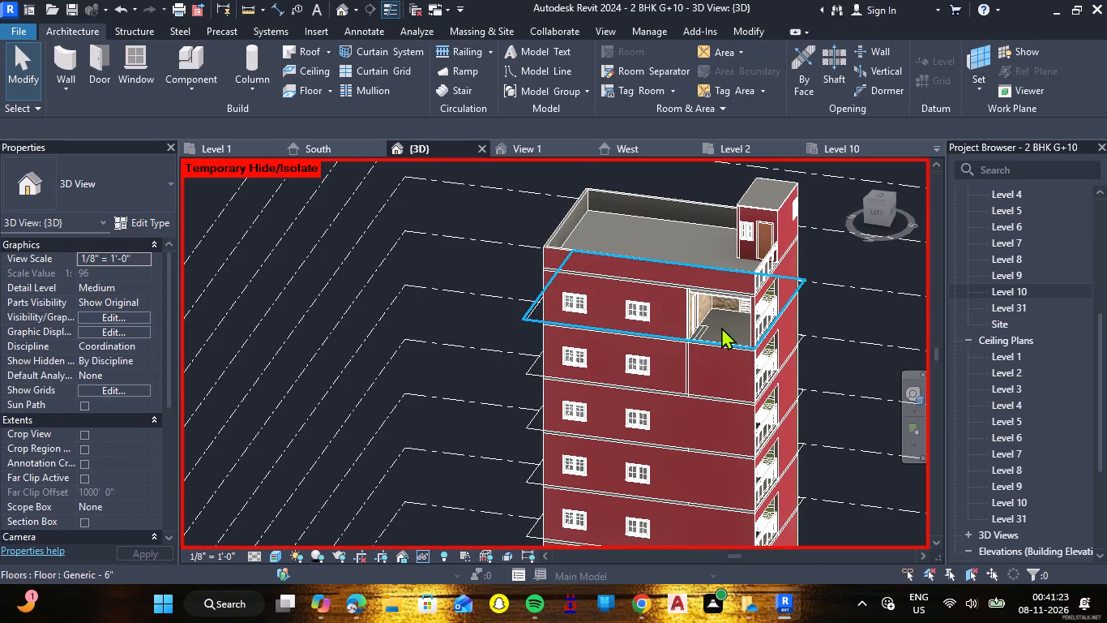
Paint the Level 29 floor face exposed behind the hidden side wall with the TILE material.
scroll(721, 326, up, 8)
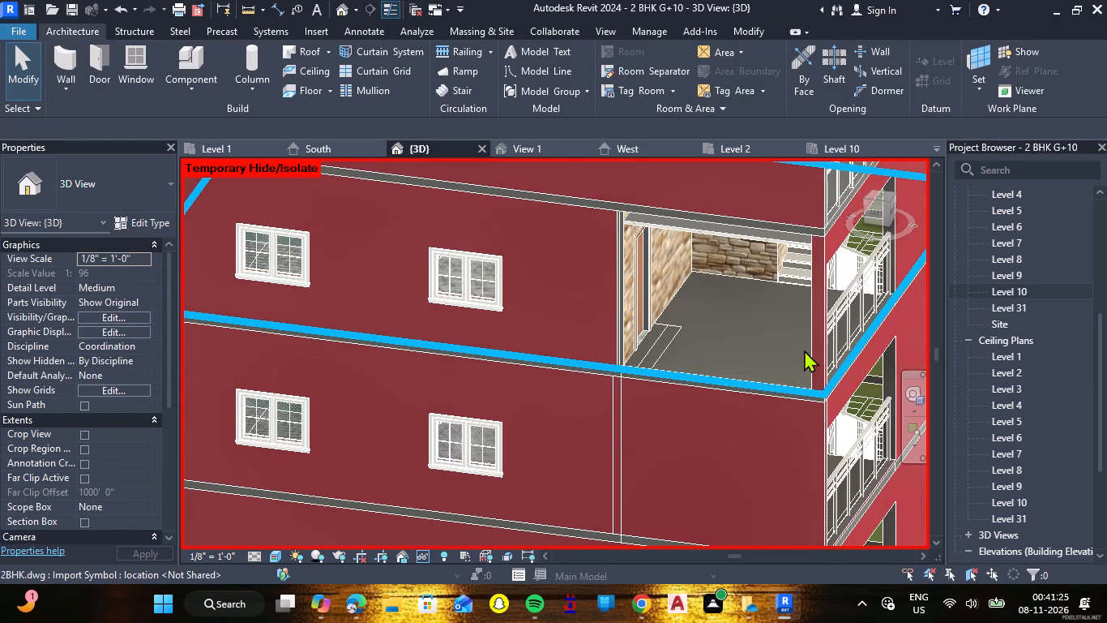
scroll(921, 423, up, 8)
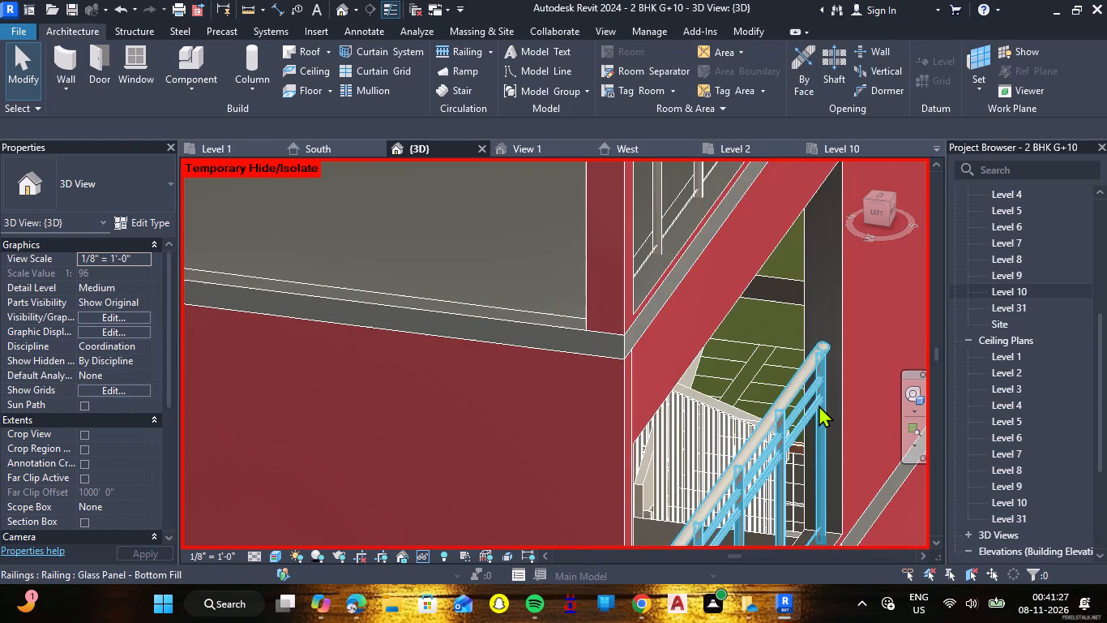
scroll(784, 291, down, 3)
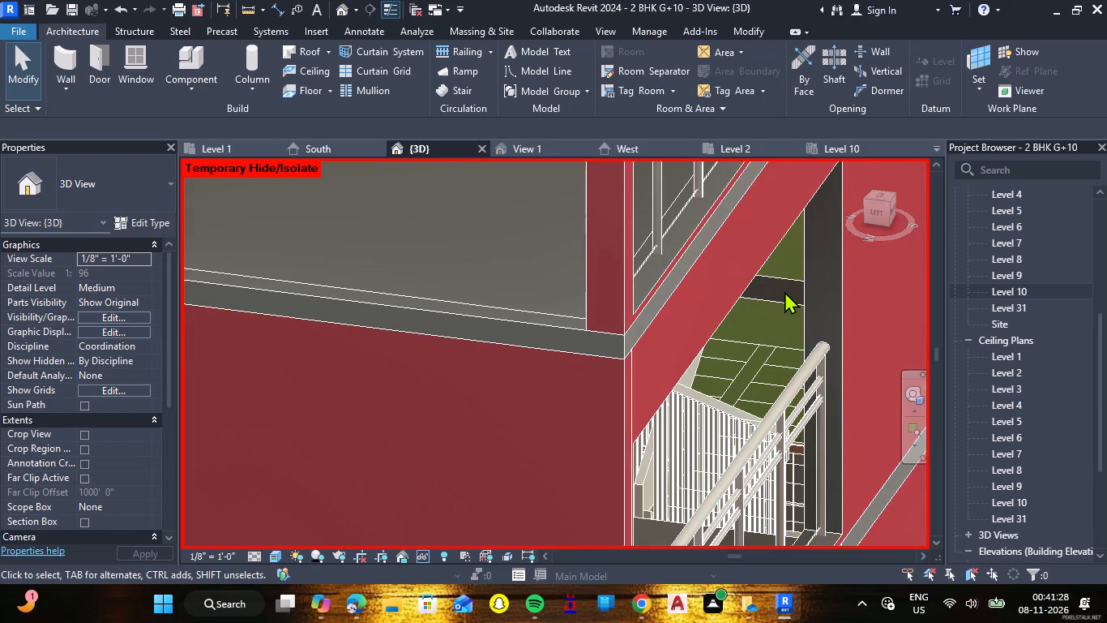
scroll(784, 291, down, 4)
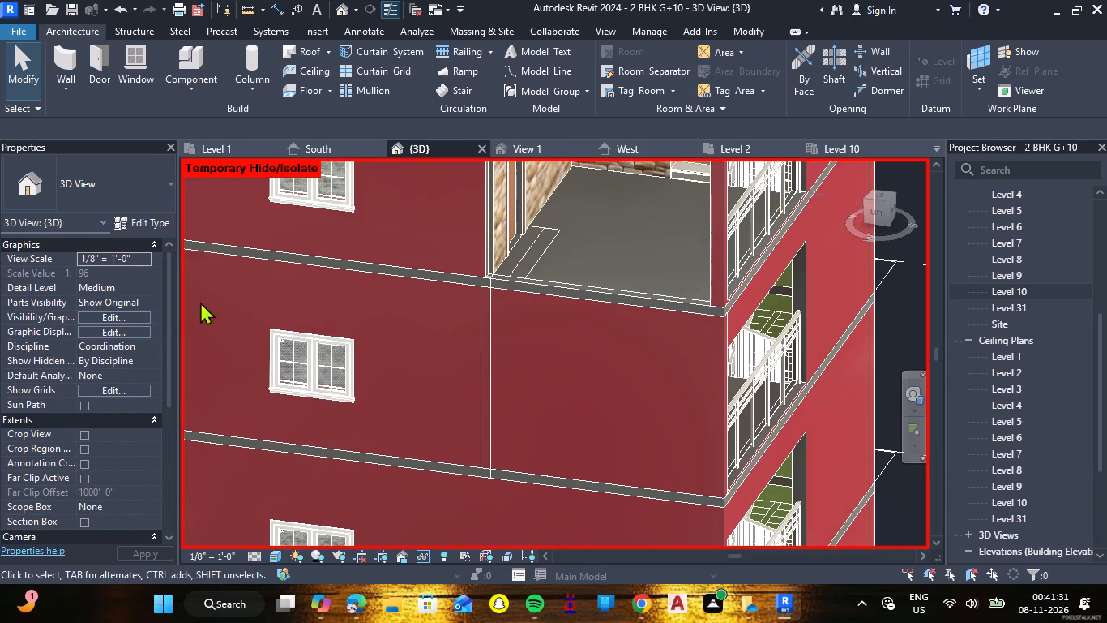
text(PT)
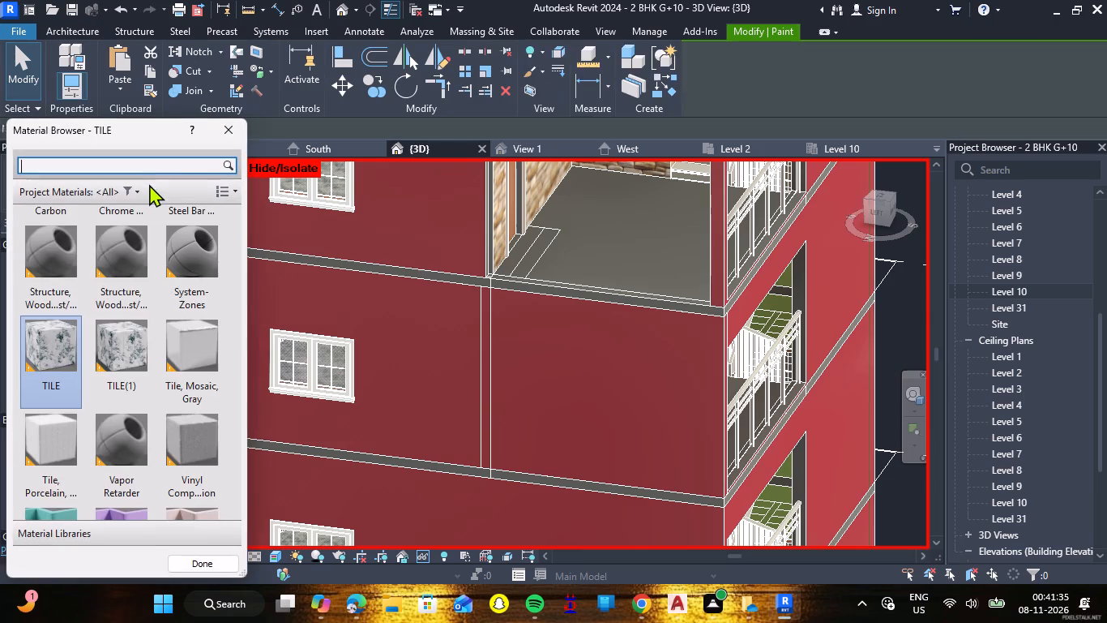
click(58, 443)
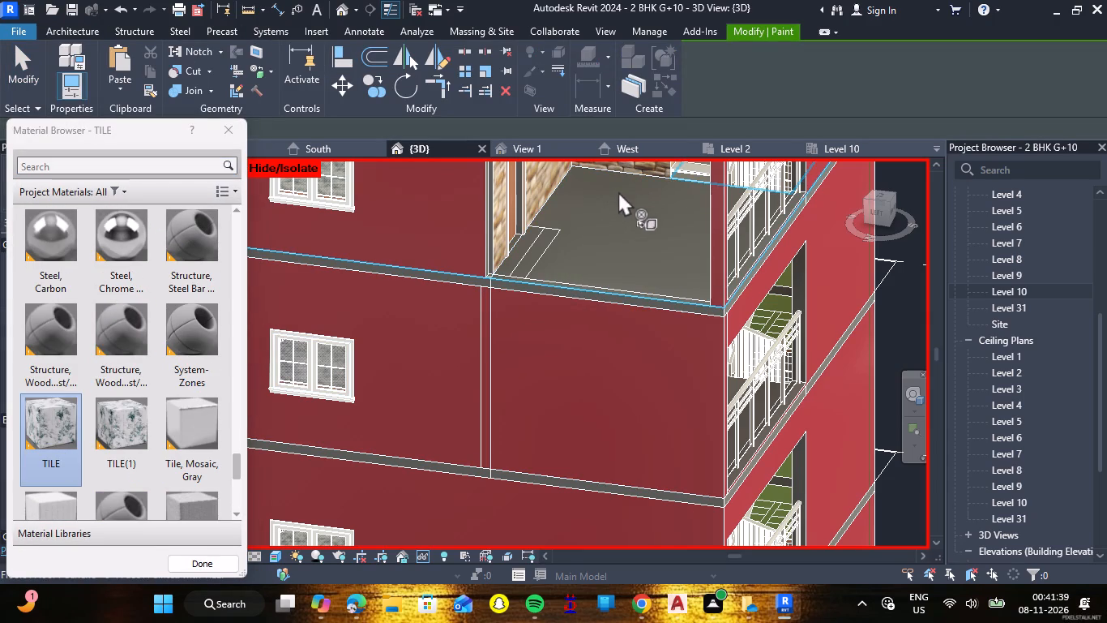
click(598, 200)
scroll(608, 239, down, 6)
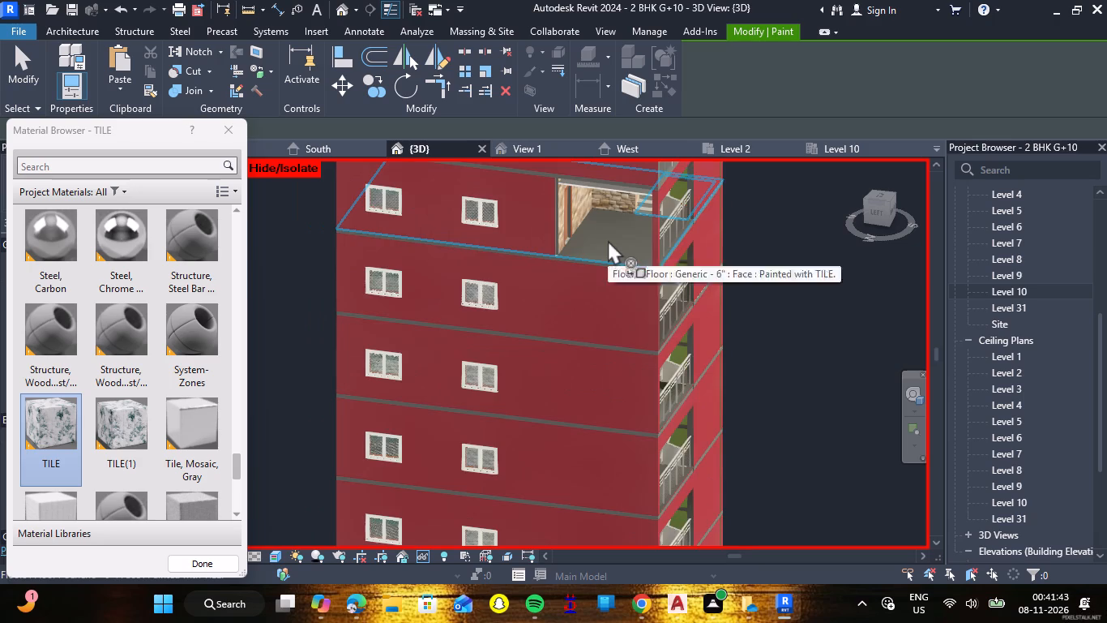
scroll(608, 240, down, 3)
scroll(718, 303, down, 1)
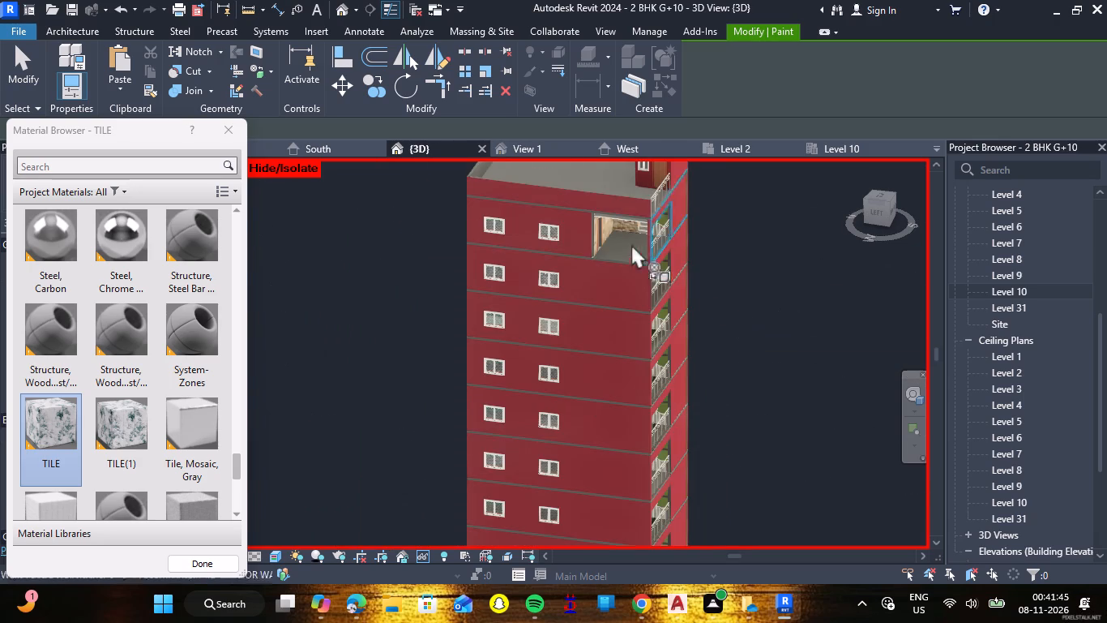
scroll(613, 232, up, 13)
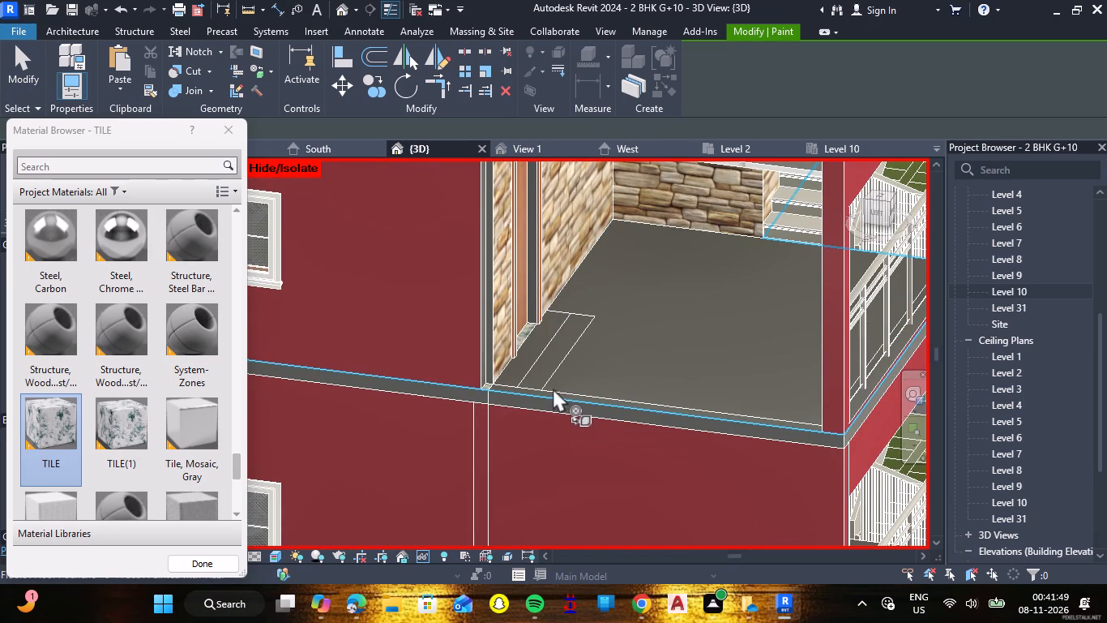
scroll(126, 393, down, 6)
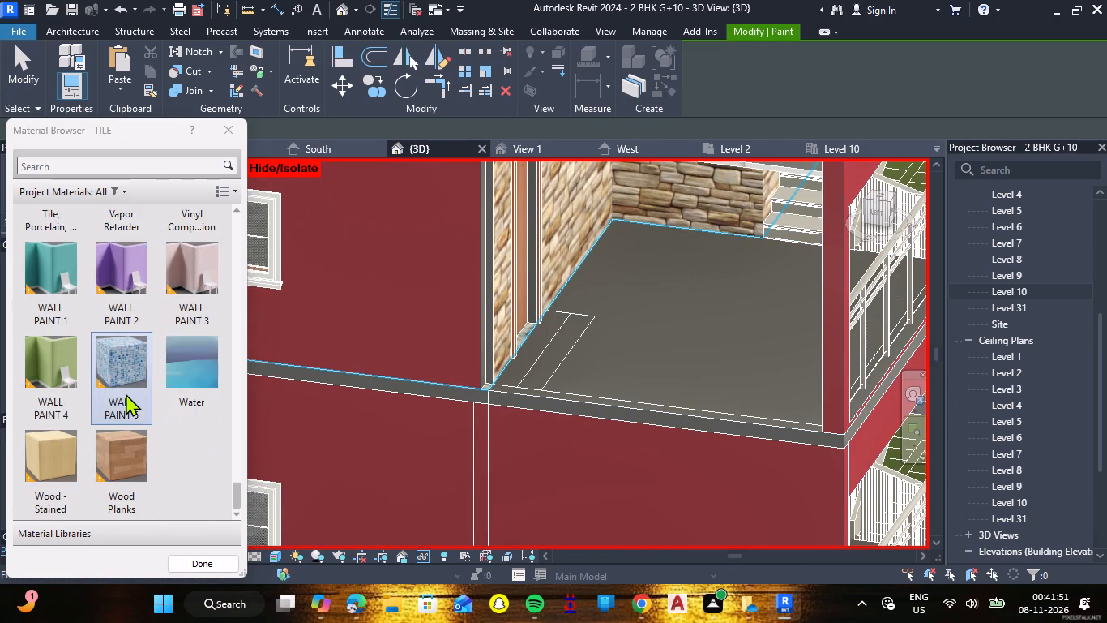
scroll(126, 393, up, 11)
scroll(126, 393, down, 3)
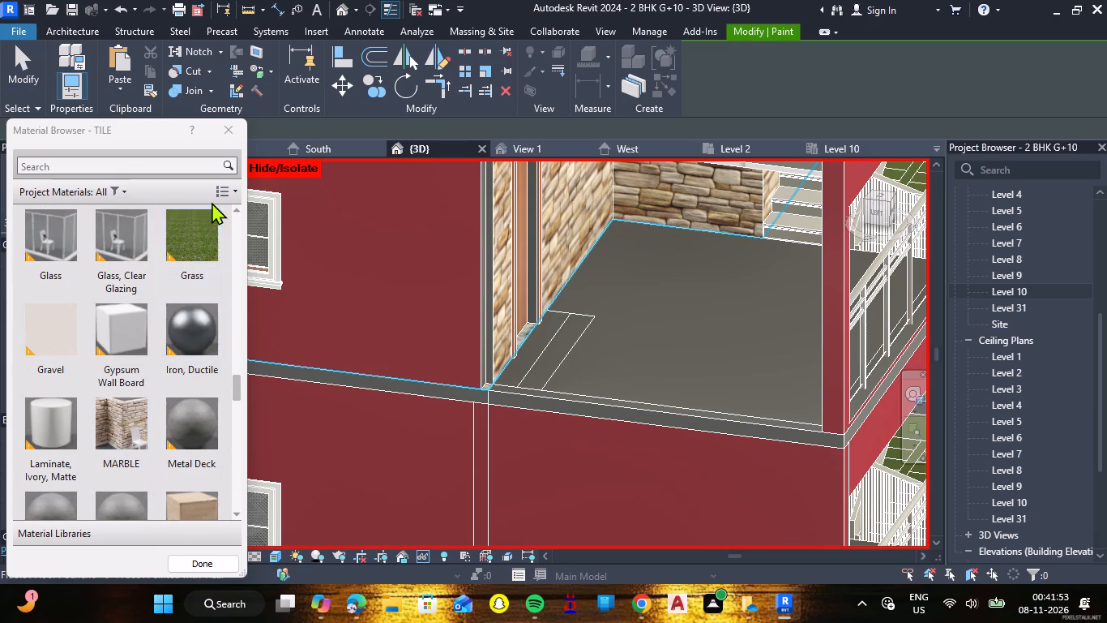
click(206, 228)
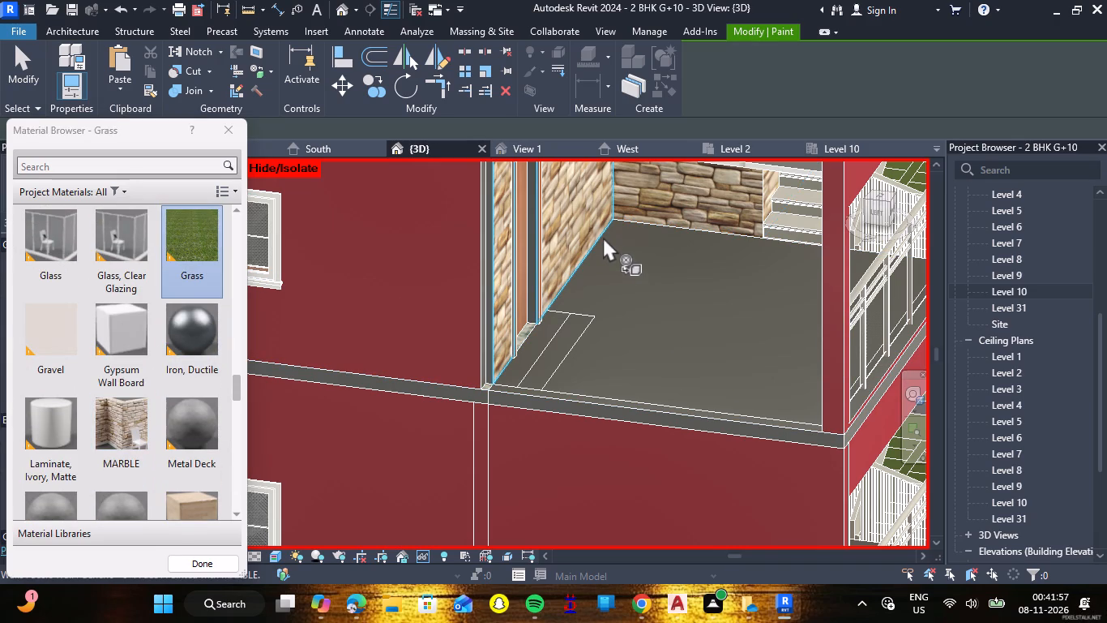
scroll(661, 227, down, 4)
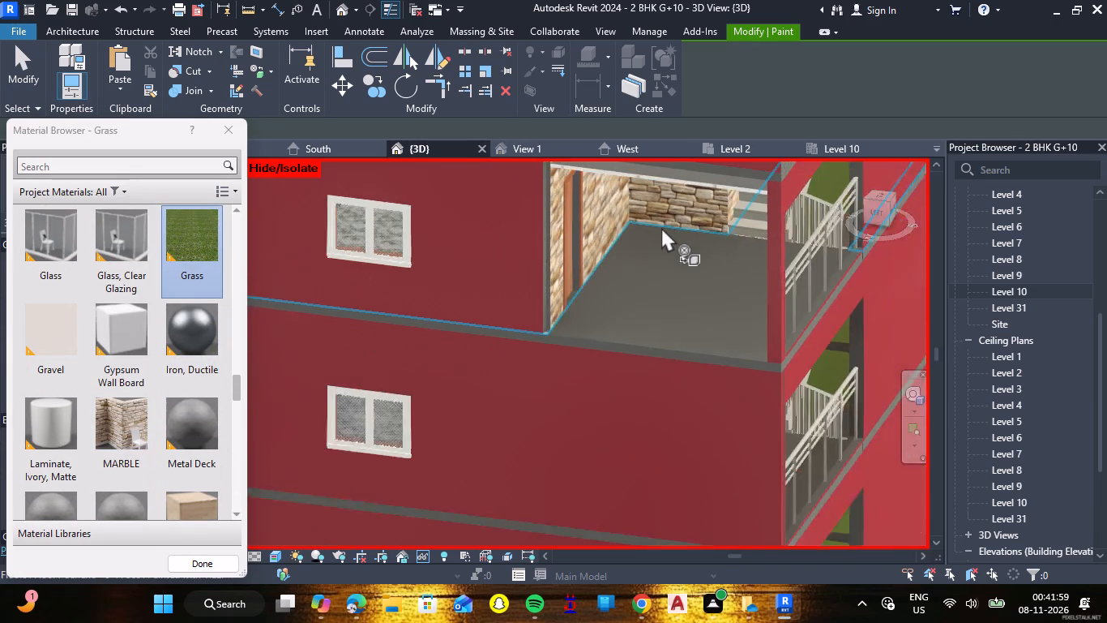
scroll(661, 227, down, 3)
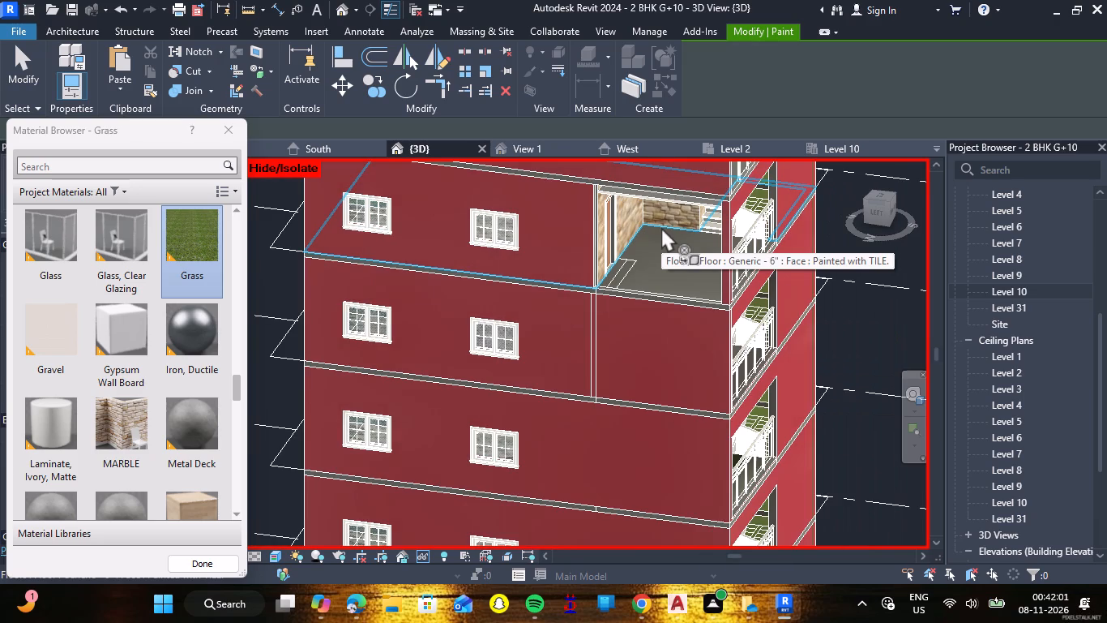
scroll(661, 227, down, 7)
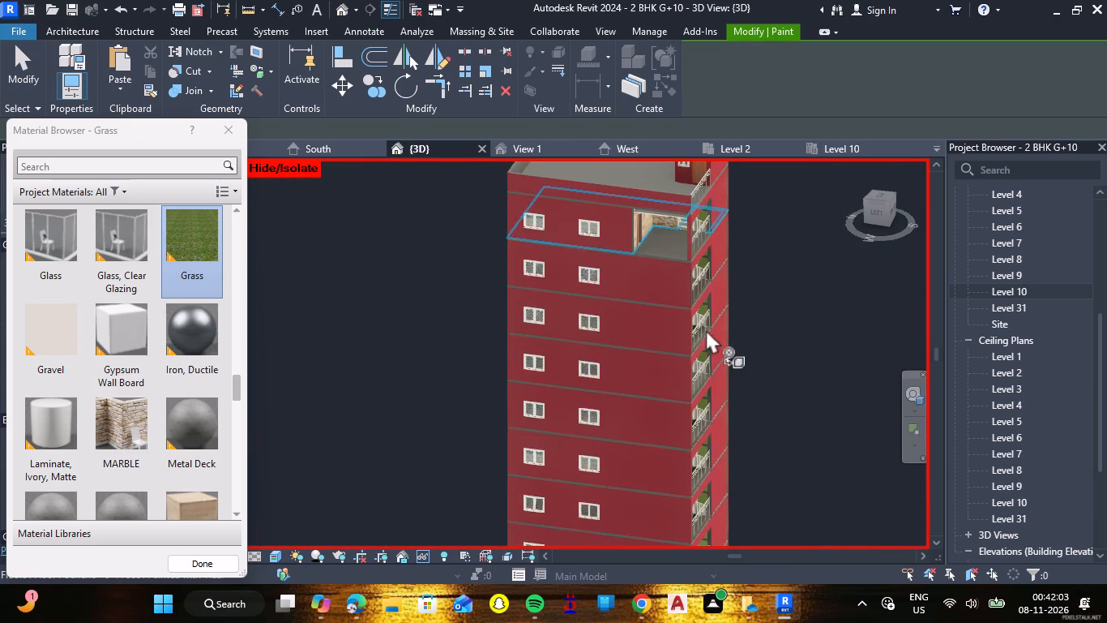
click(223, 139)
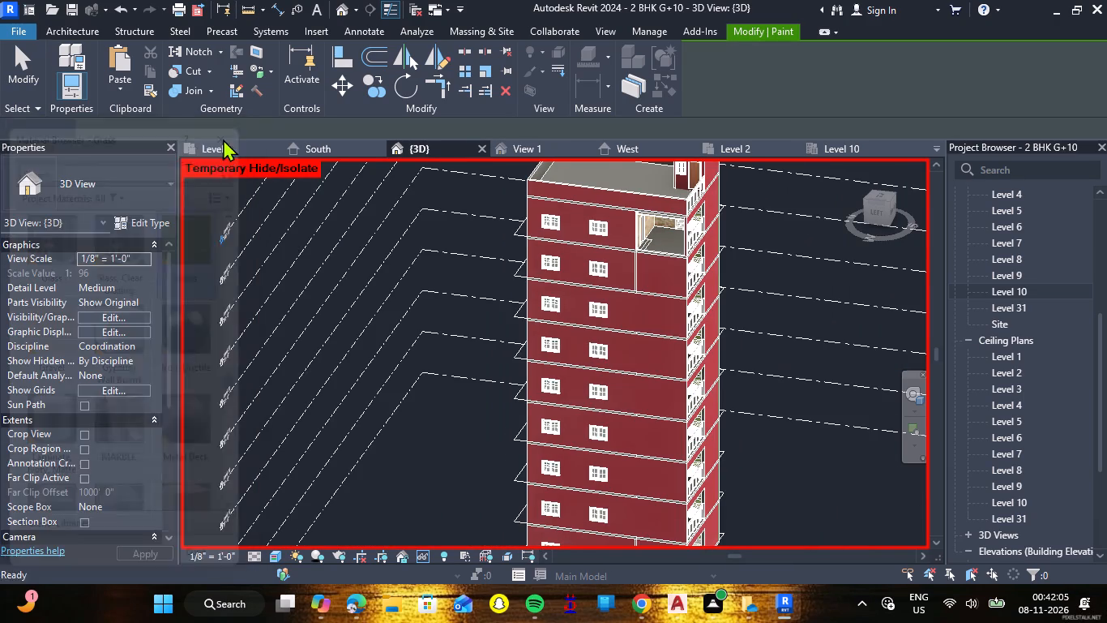
Examine the ground-floor front balcony, checking its grass-finished floor, slab edge and rectangular wall opening.
scroll(366, 324, down, 4)
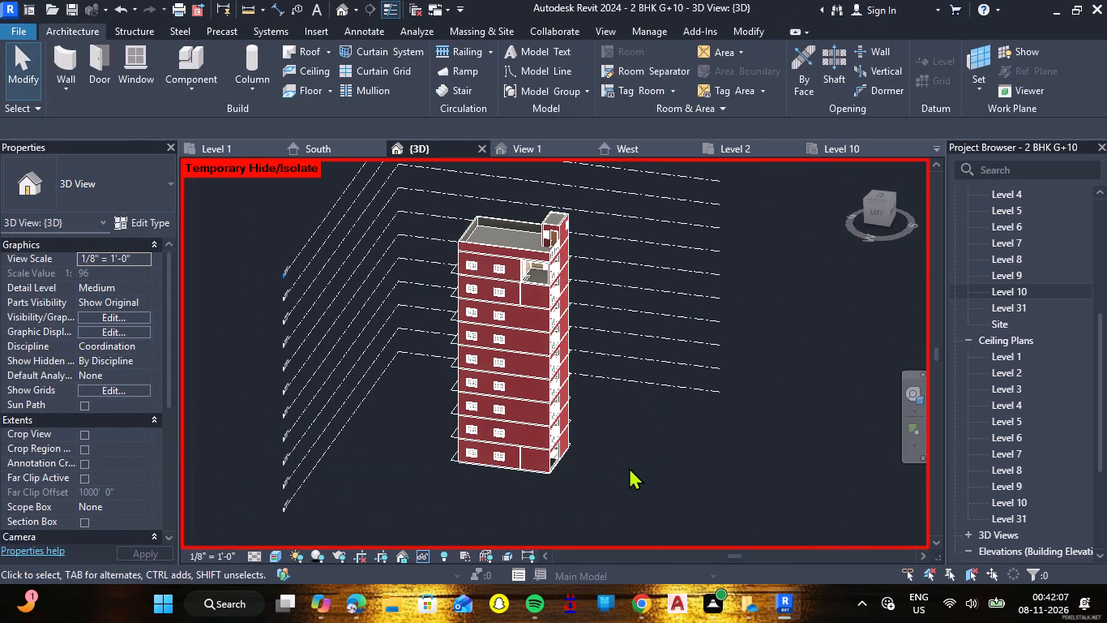
shift+right_drag(673, 457, 583, 463)
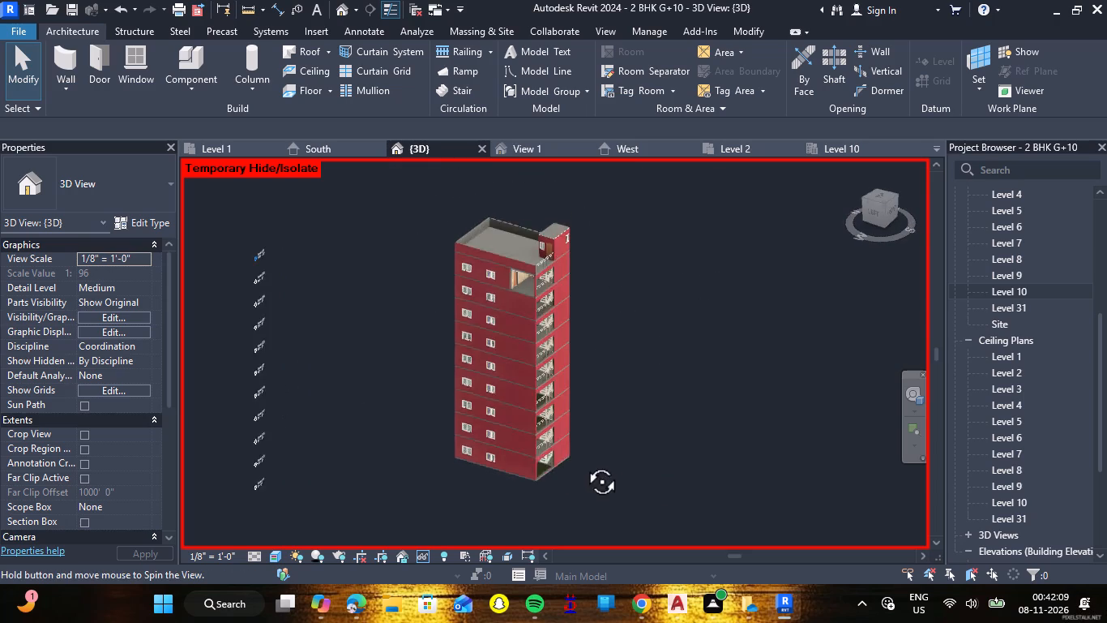
shift+right_drag(583, 463, 489, 423)
scroll(425, 511, up, 3)
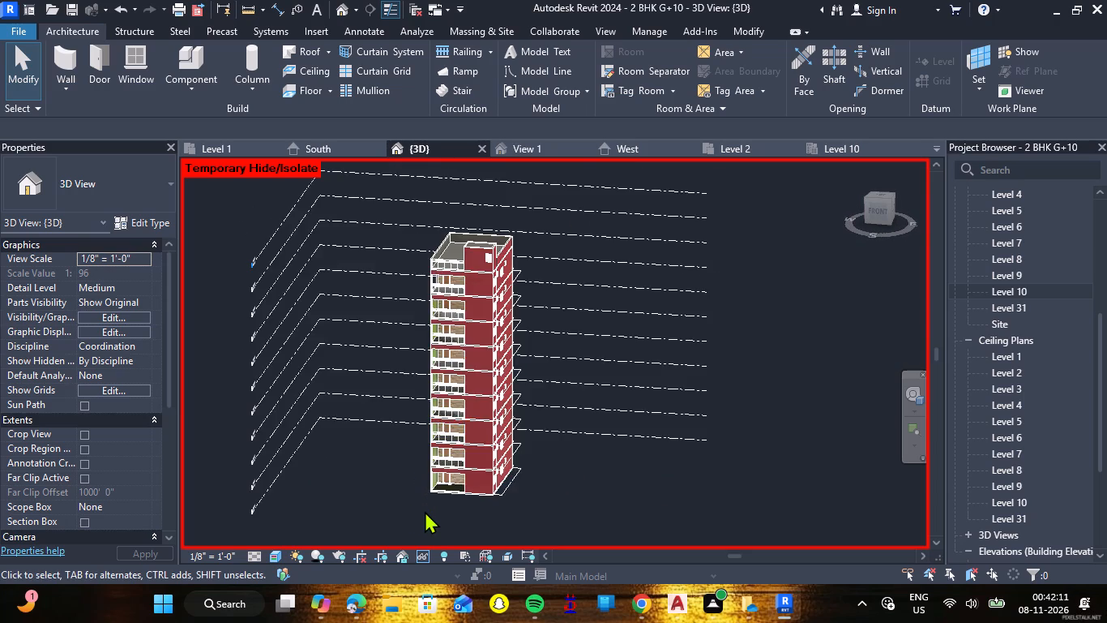
scroll(425, 511, up, 10)
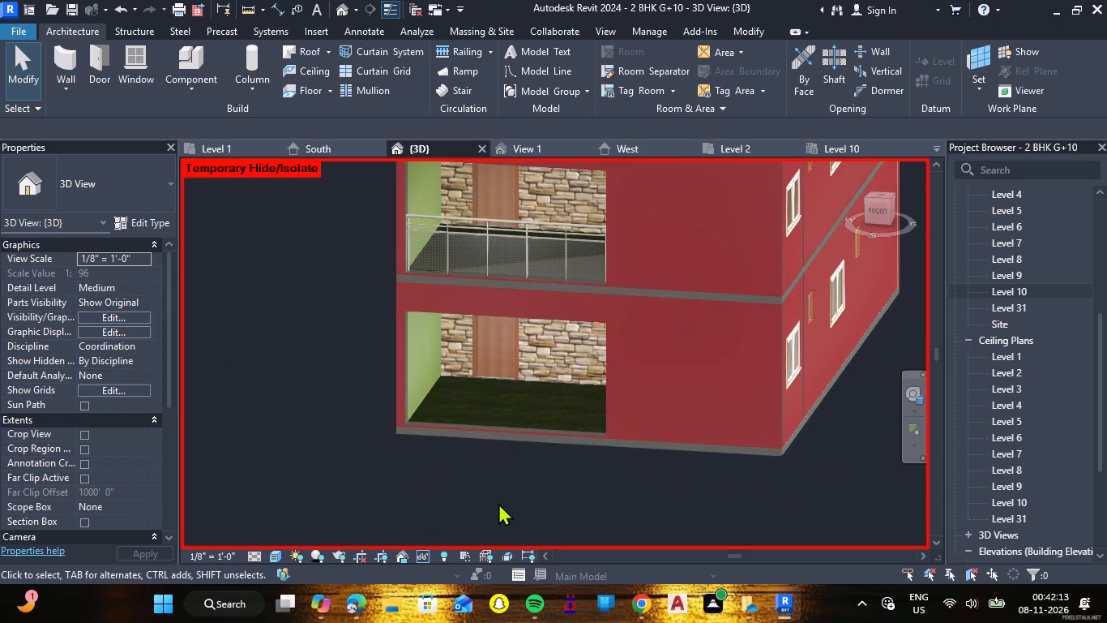
shift+right_drag(498, 503, 524, 507)
scroll(656, 440, up, 4)
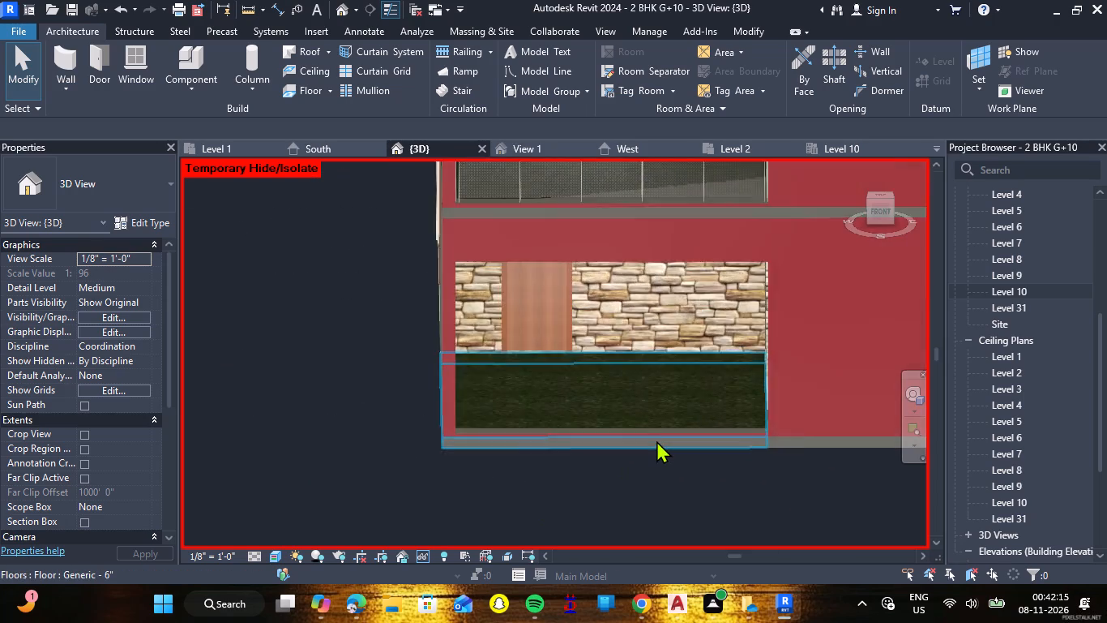
scroll(656, 440, up, 2)
scroll(565, 390, up, 5)
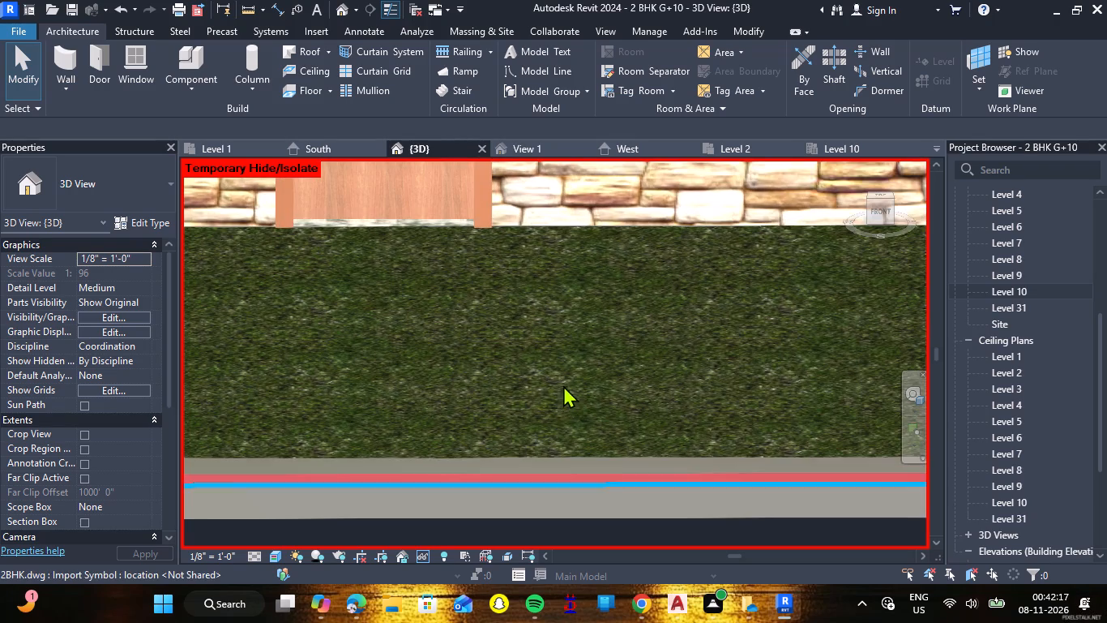
scroll(506, 452, down, 5)
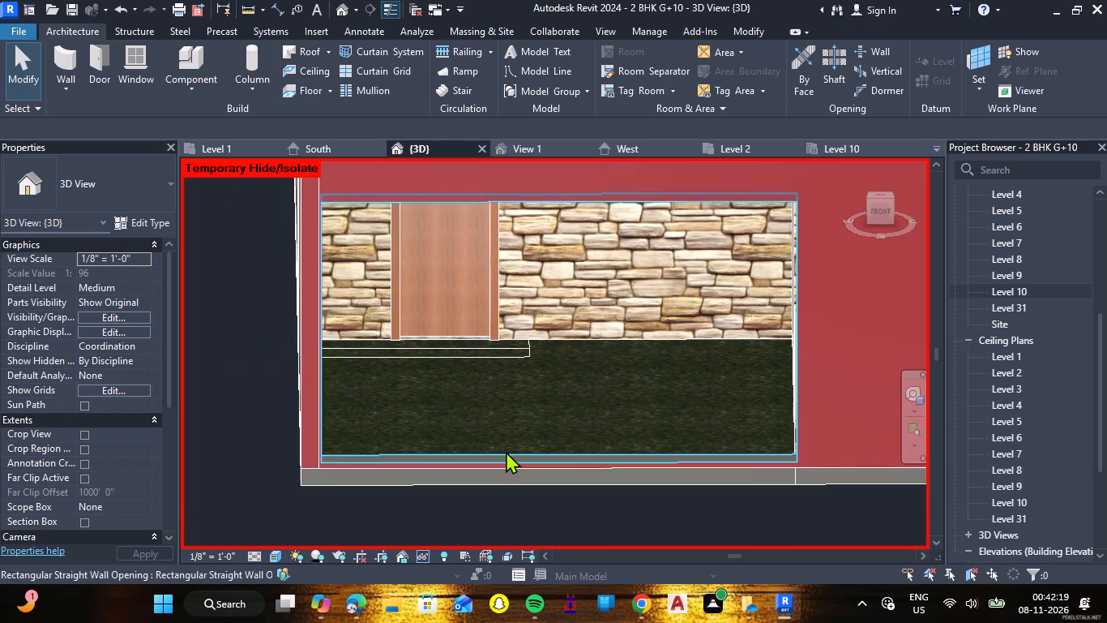
click(505, 451)
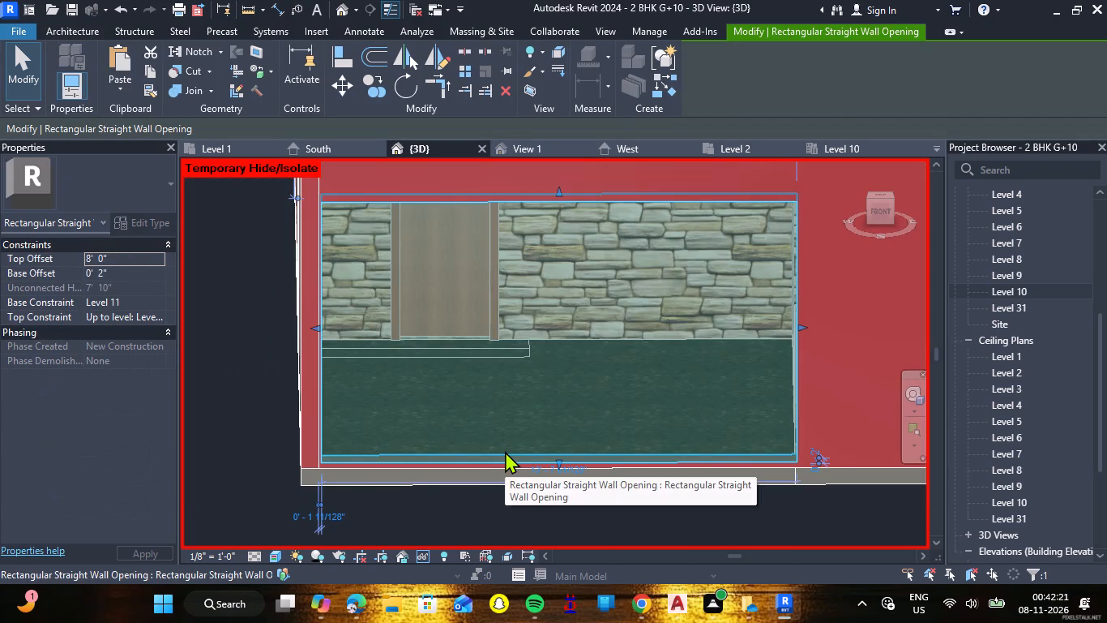
scroll(505, 451, down, 1)
click(572, 513)
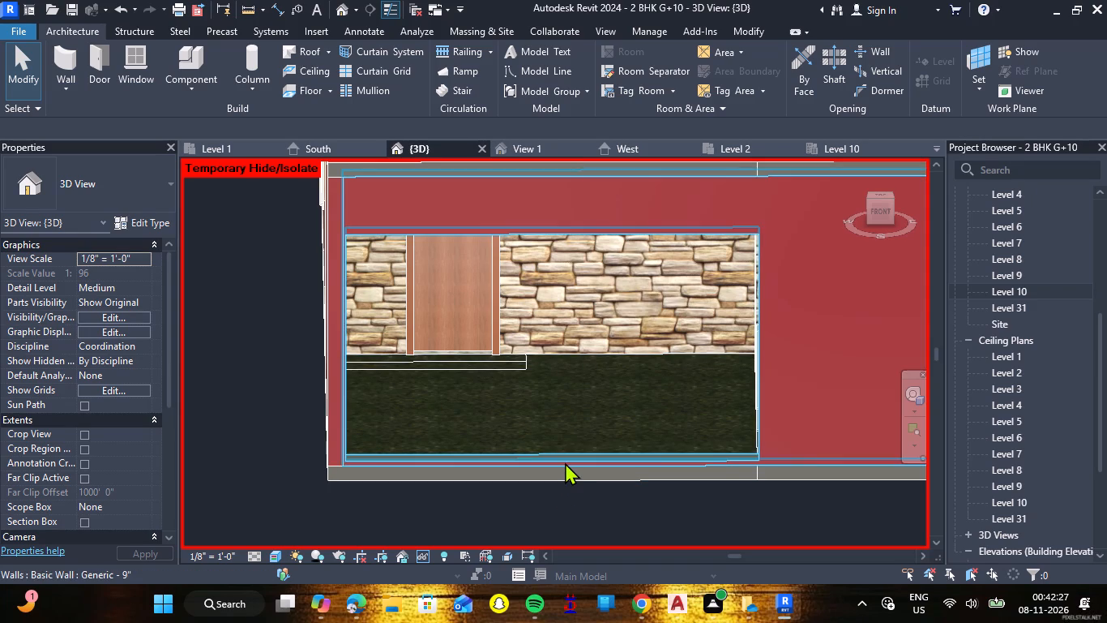
Reset the temporary hide/isolate in the 3D view to bring back the hidden side wall.
key(h)
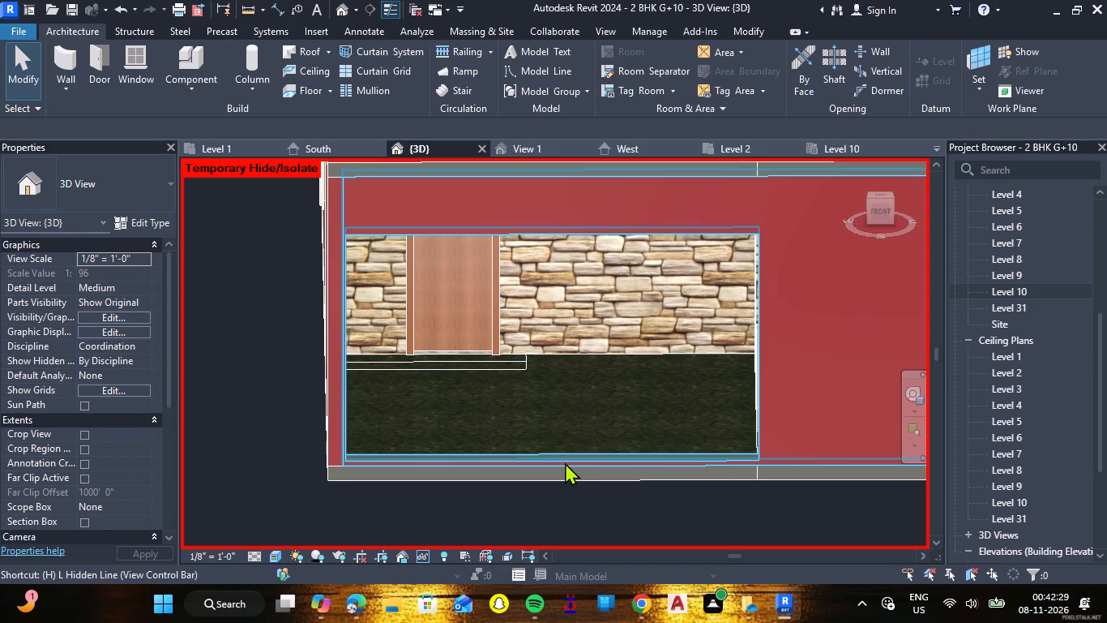
text(HR)
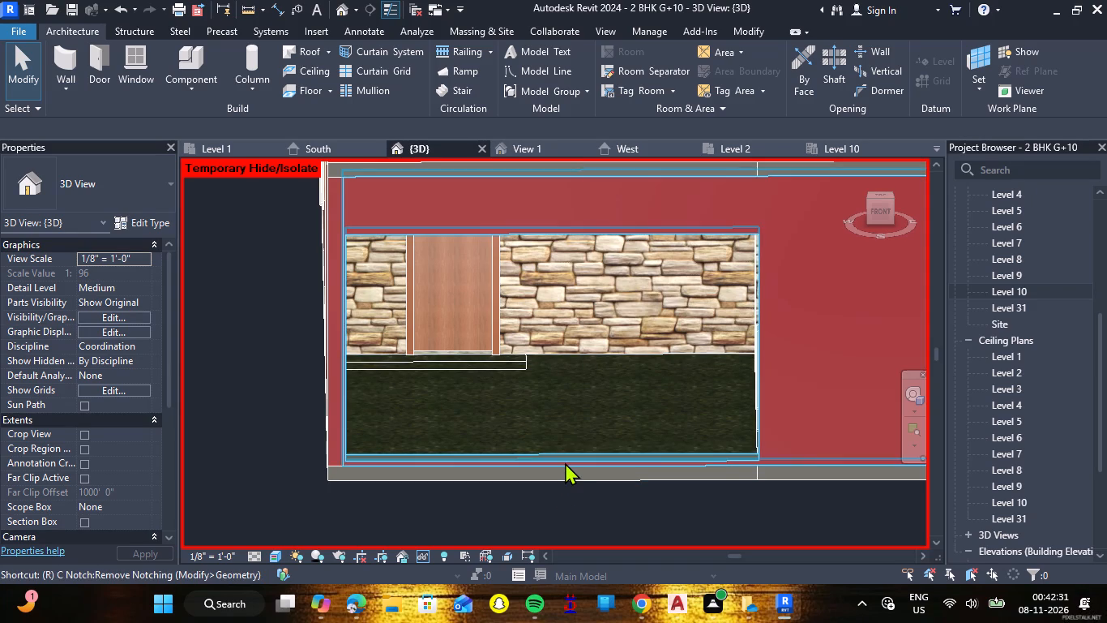
text(HR)
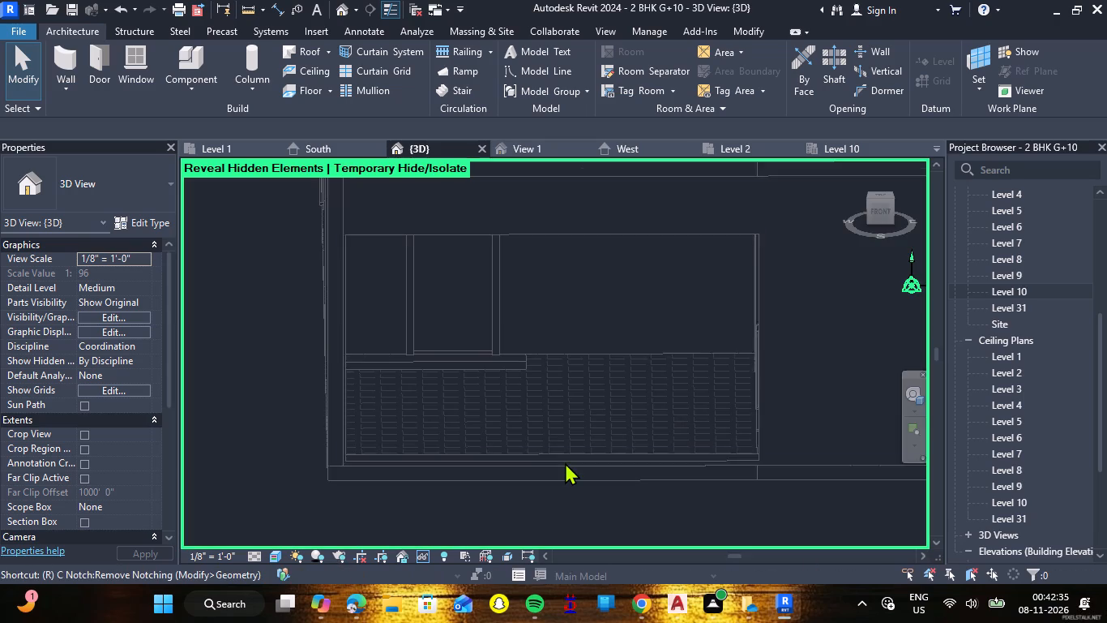
scroll(548, 466, down, 6)
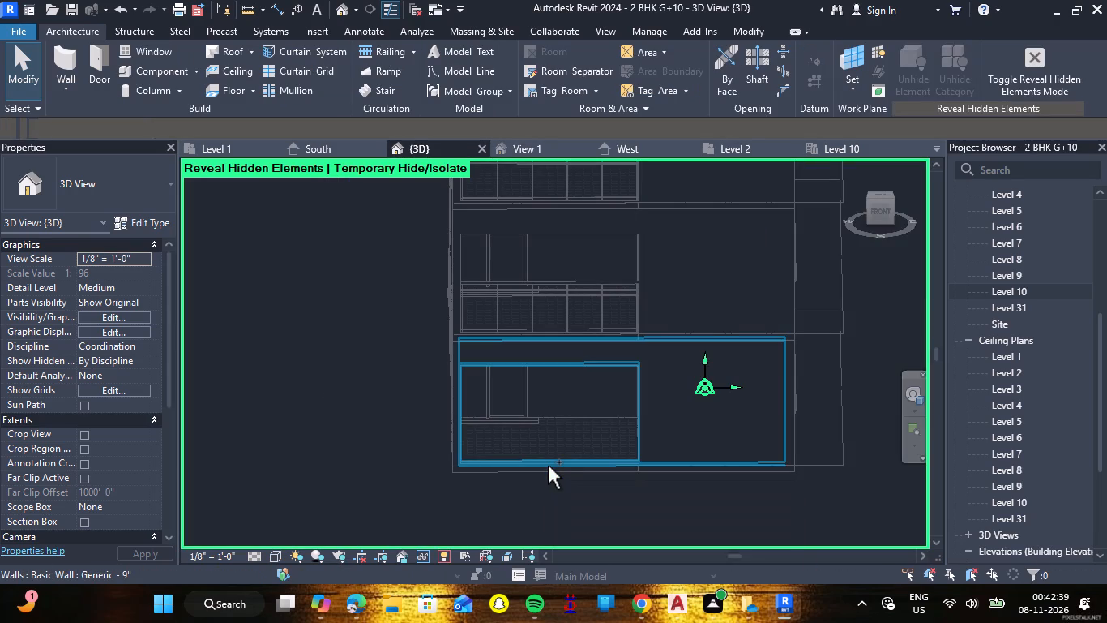
key(ctrl+z)
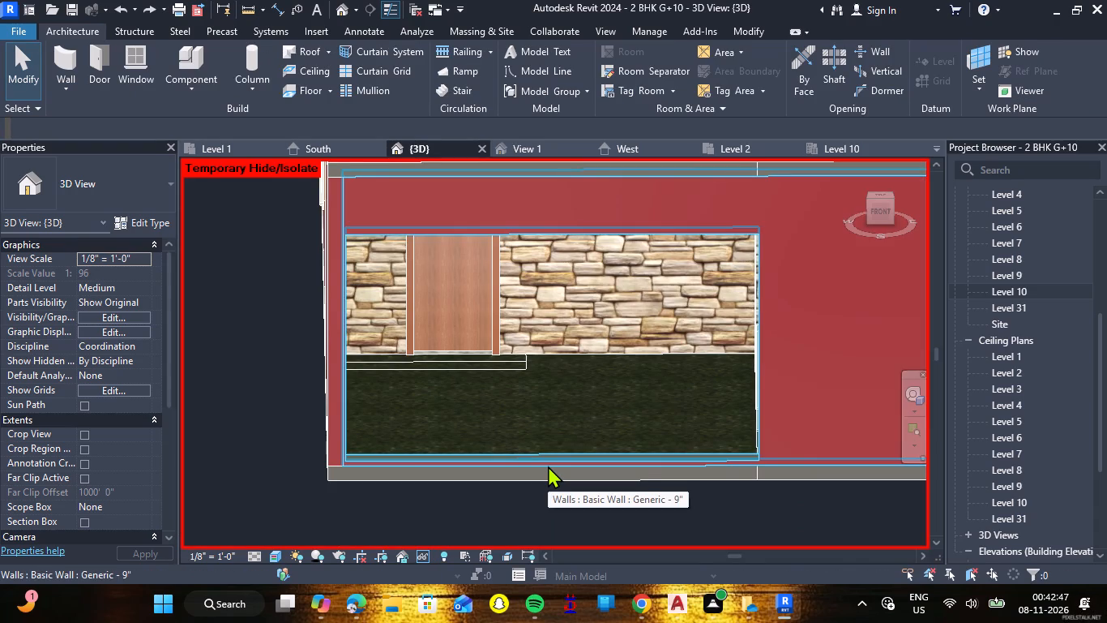
text(HR)
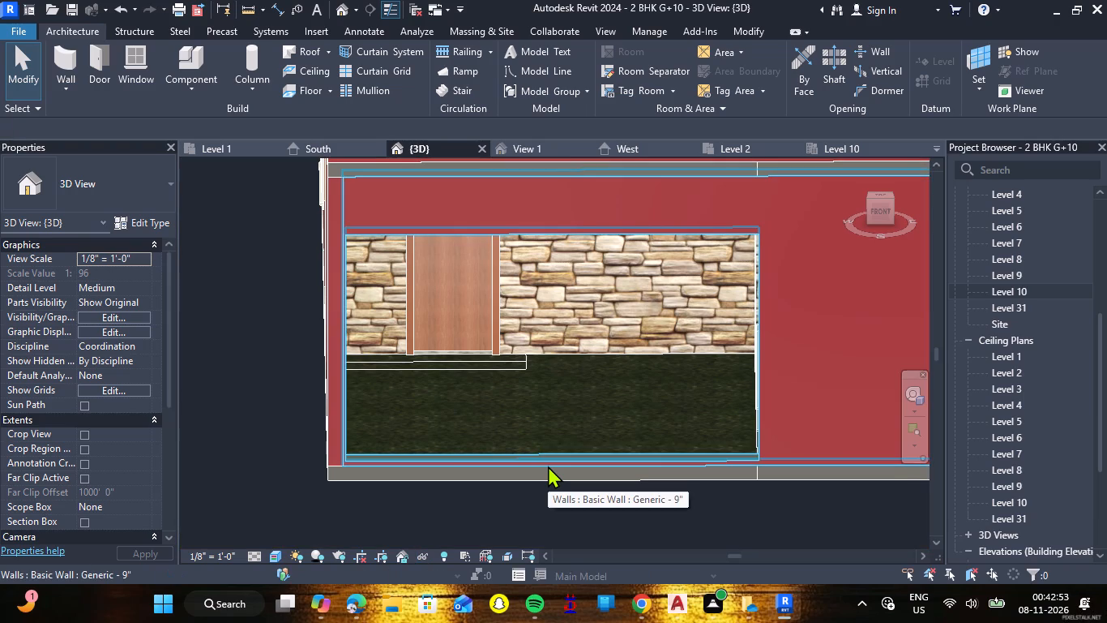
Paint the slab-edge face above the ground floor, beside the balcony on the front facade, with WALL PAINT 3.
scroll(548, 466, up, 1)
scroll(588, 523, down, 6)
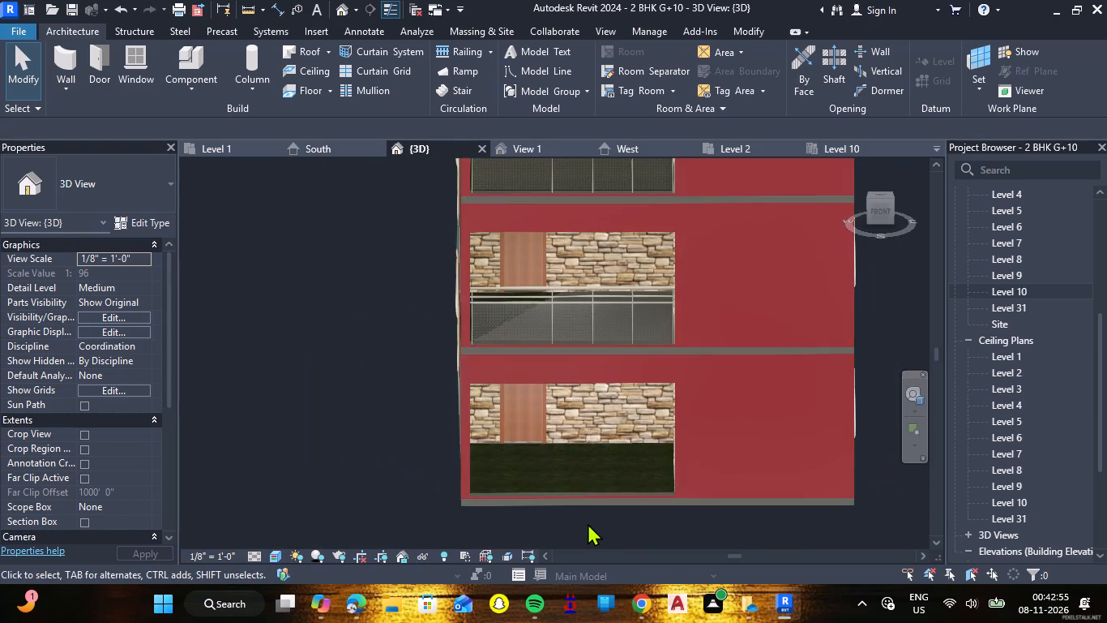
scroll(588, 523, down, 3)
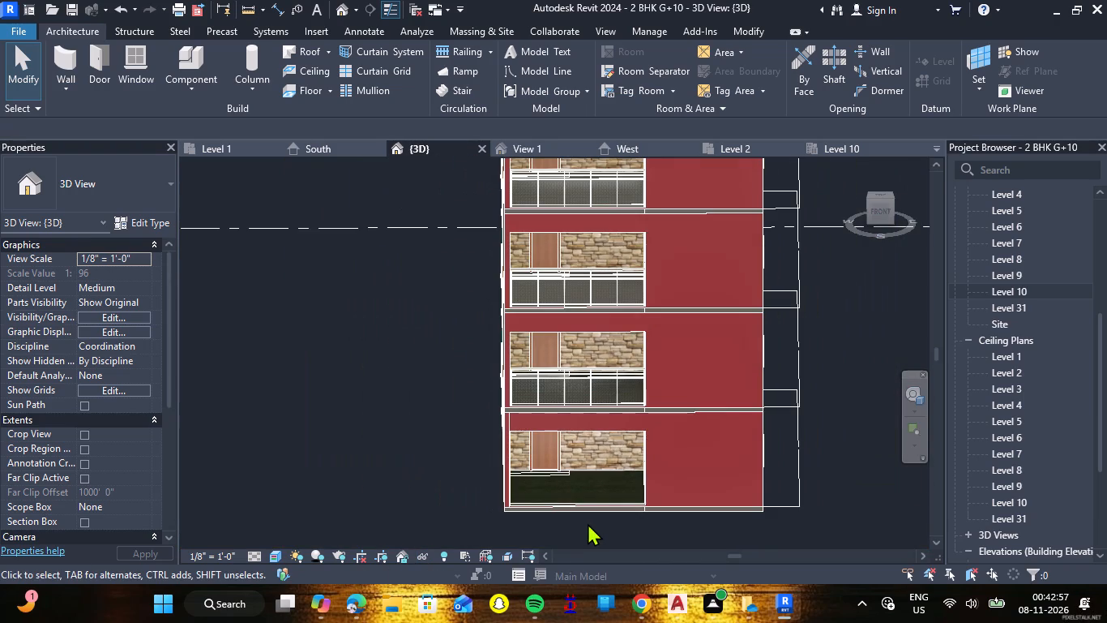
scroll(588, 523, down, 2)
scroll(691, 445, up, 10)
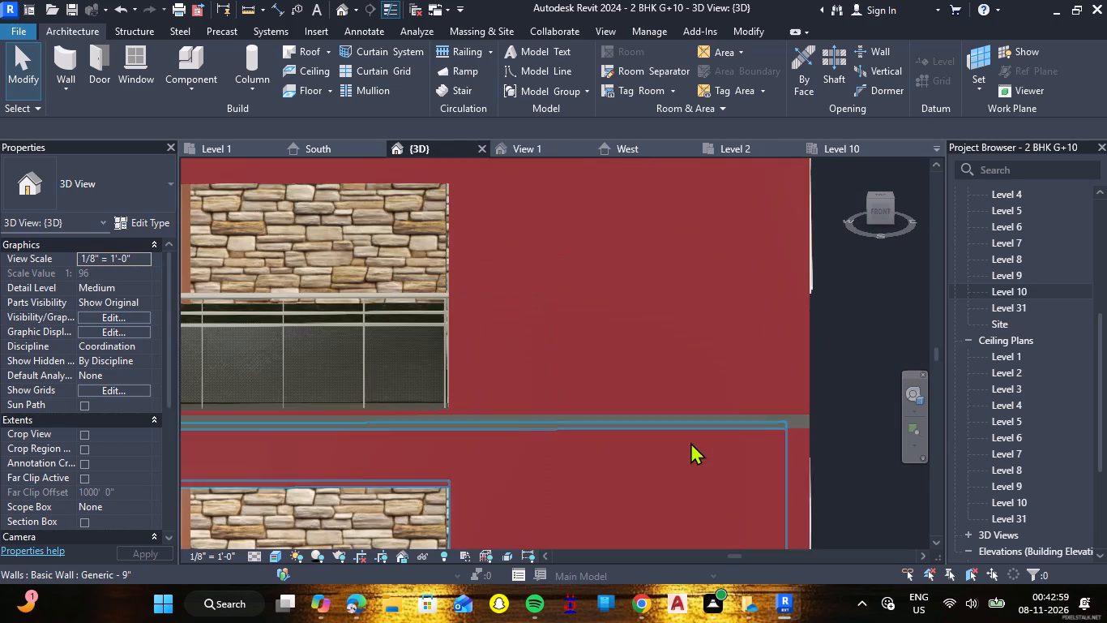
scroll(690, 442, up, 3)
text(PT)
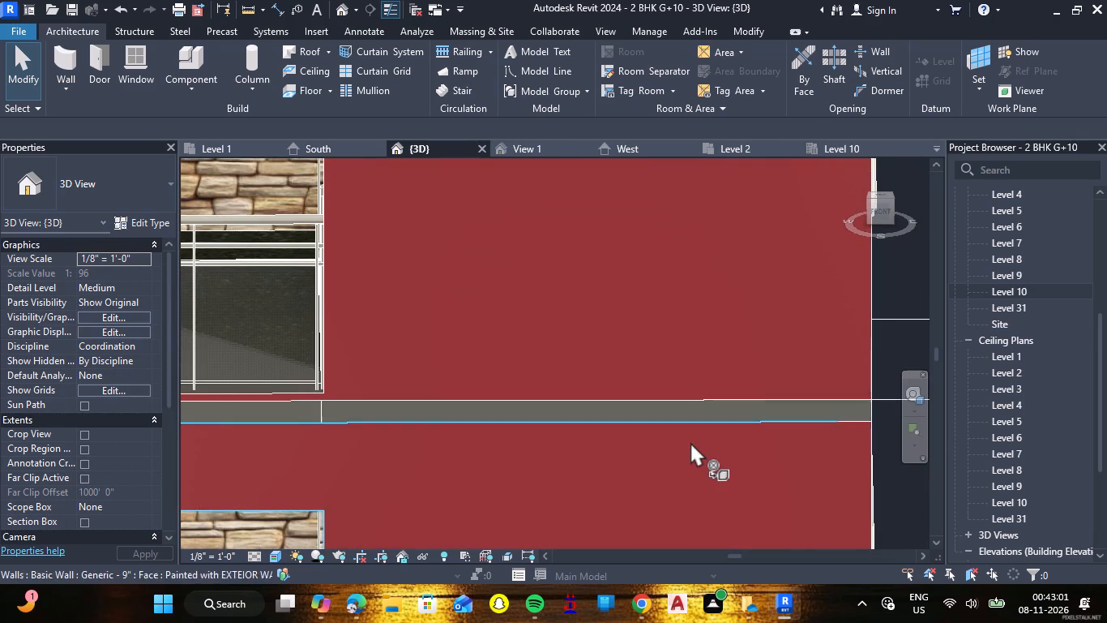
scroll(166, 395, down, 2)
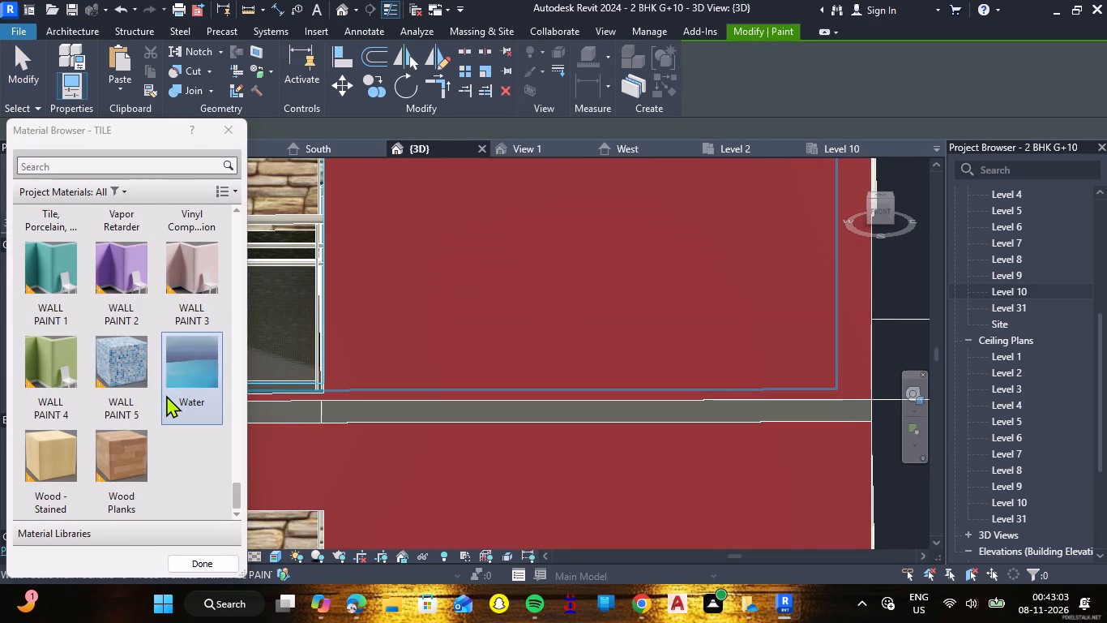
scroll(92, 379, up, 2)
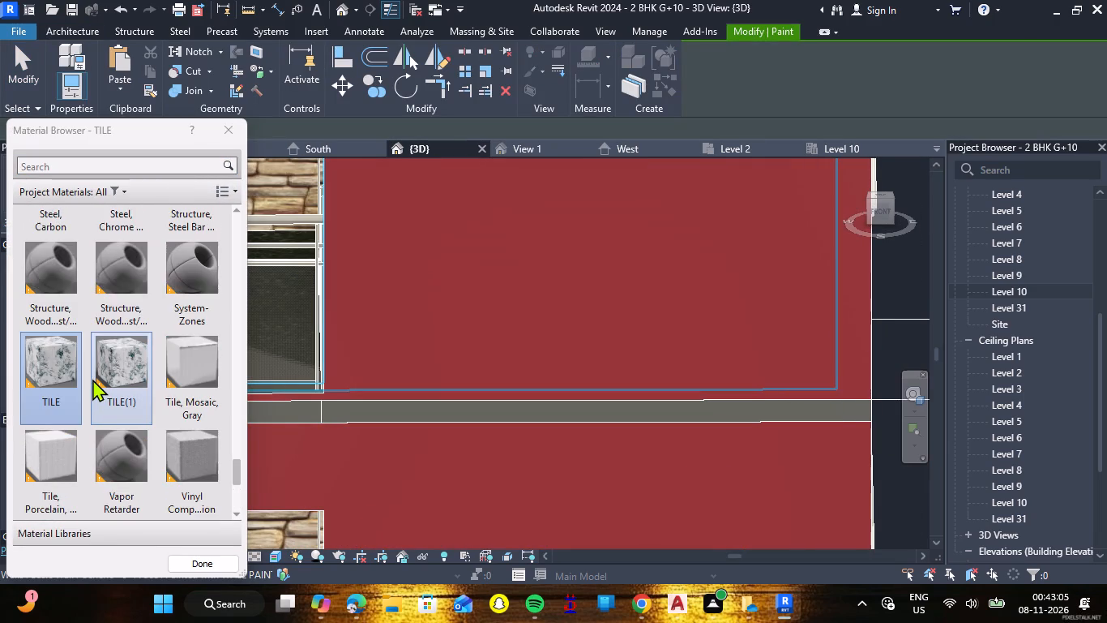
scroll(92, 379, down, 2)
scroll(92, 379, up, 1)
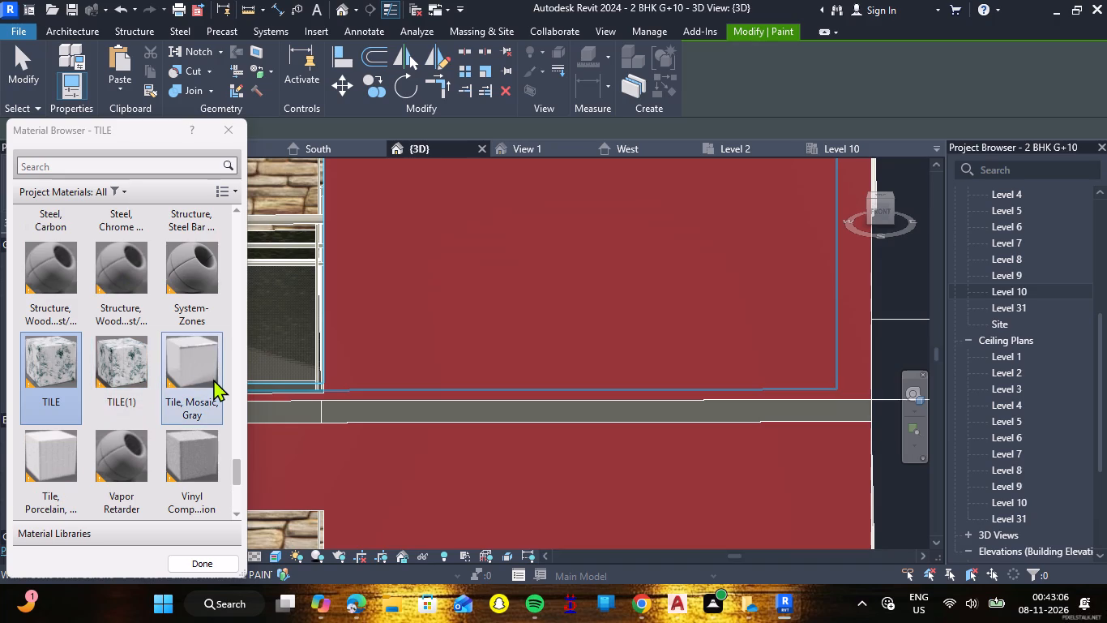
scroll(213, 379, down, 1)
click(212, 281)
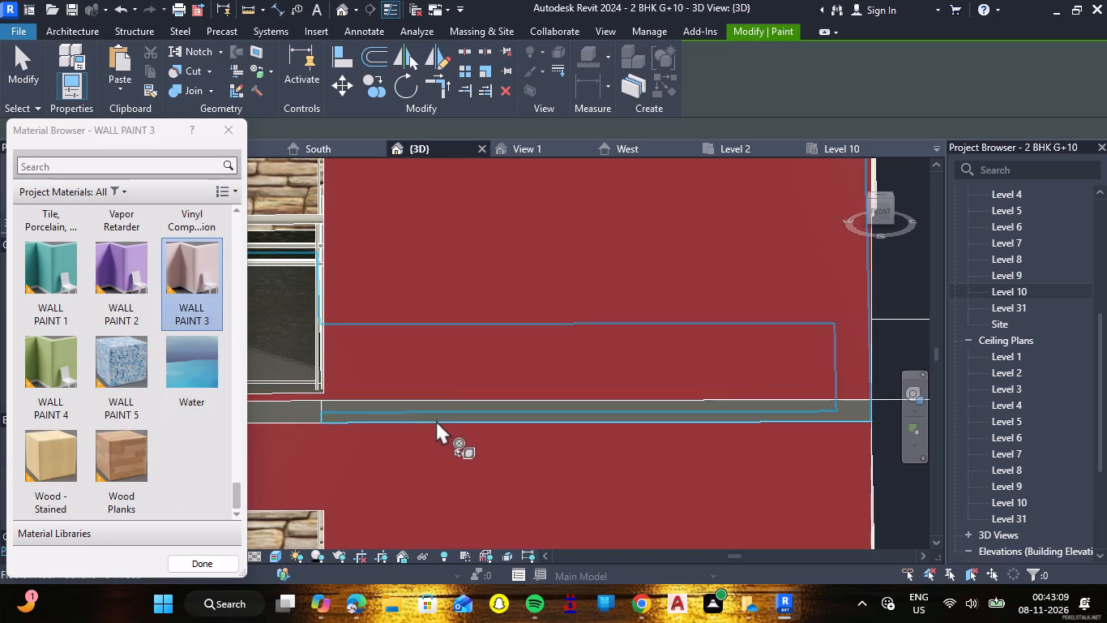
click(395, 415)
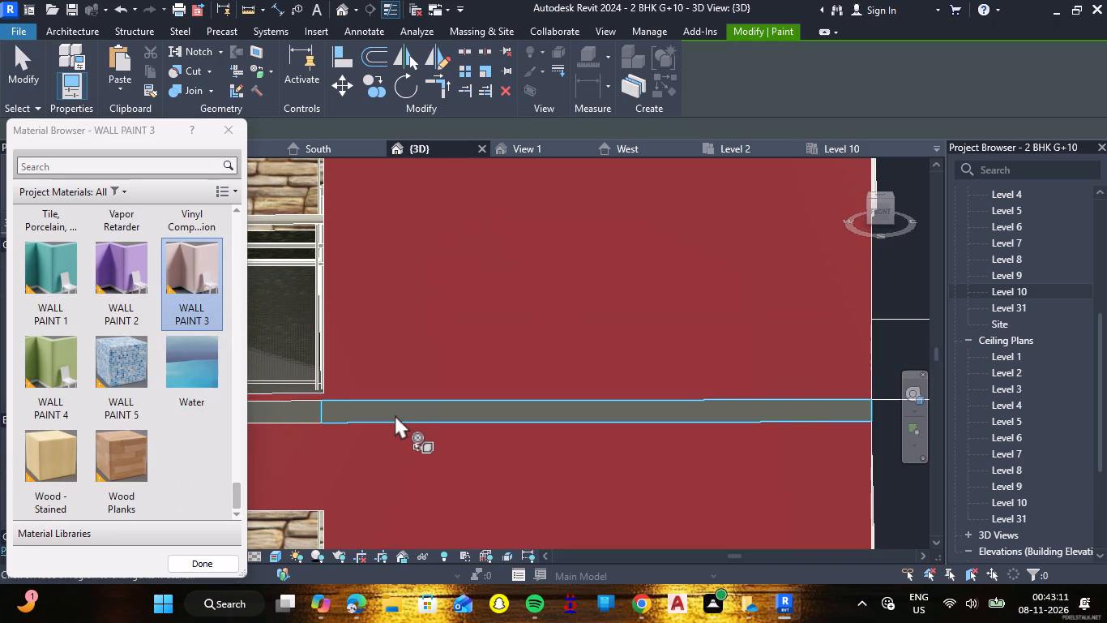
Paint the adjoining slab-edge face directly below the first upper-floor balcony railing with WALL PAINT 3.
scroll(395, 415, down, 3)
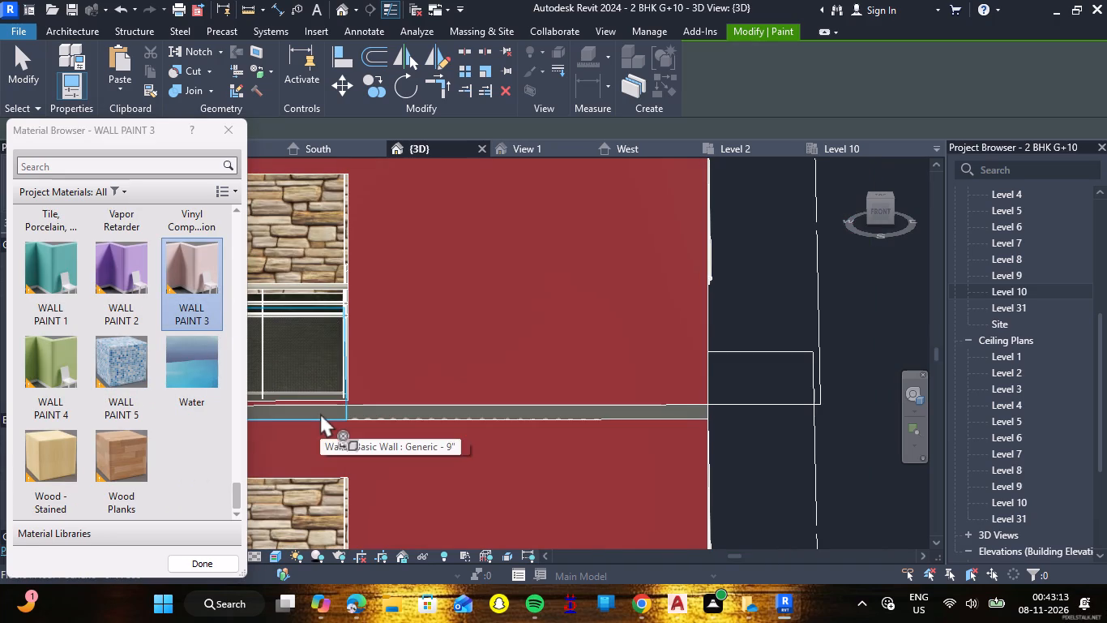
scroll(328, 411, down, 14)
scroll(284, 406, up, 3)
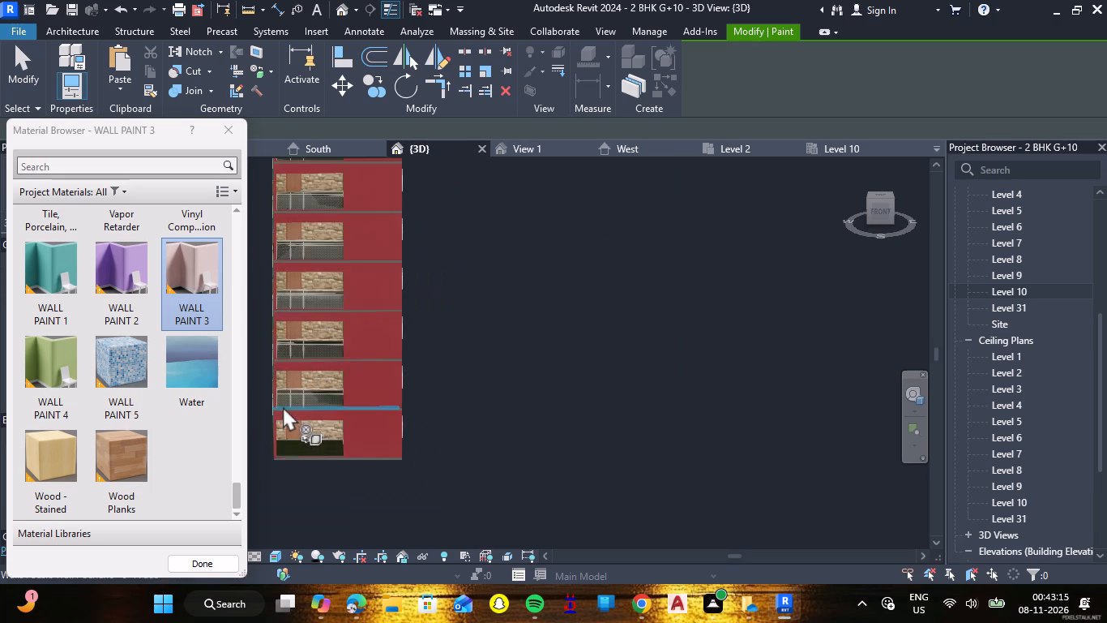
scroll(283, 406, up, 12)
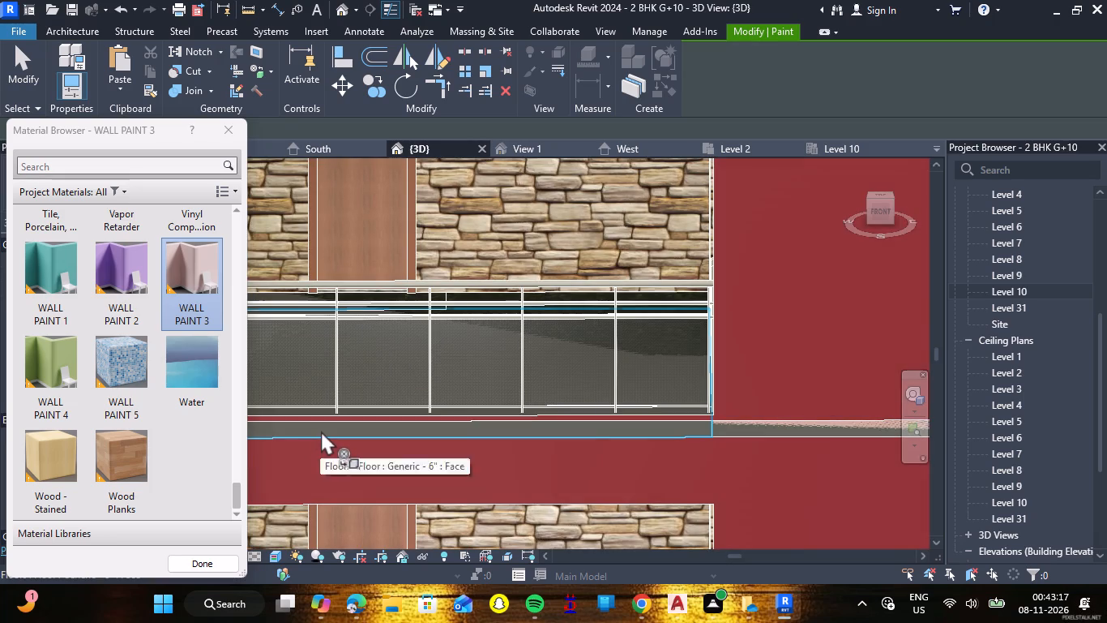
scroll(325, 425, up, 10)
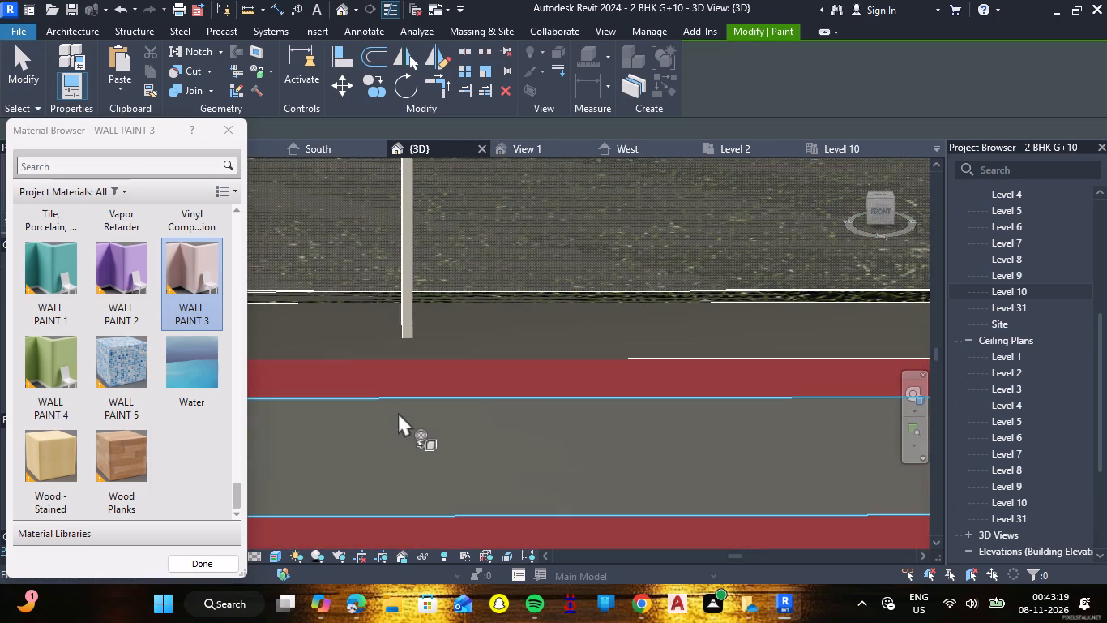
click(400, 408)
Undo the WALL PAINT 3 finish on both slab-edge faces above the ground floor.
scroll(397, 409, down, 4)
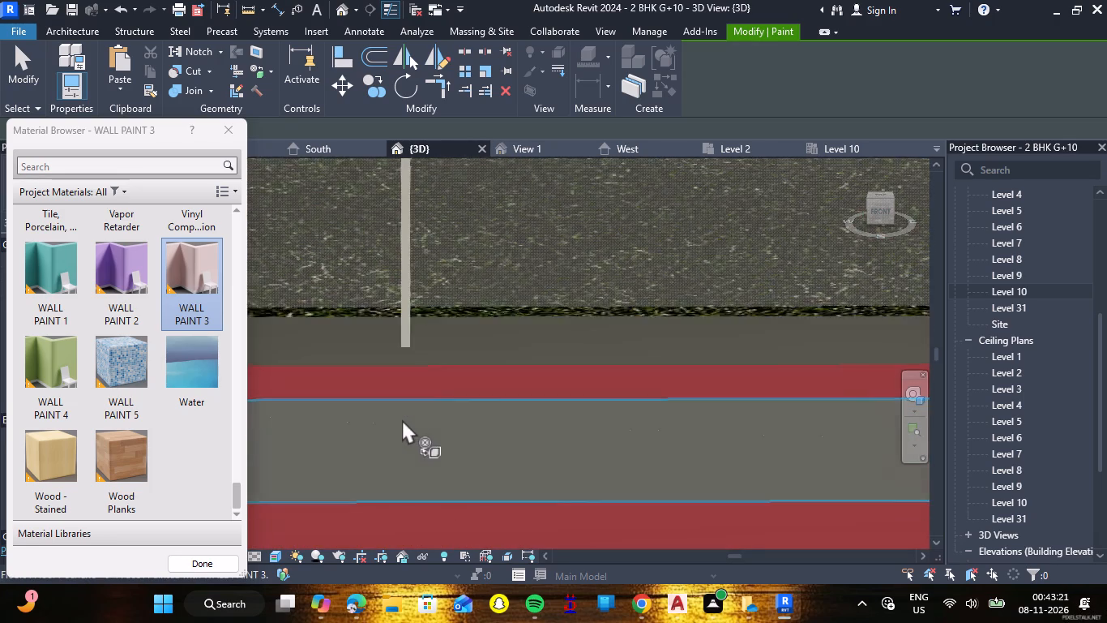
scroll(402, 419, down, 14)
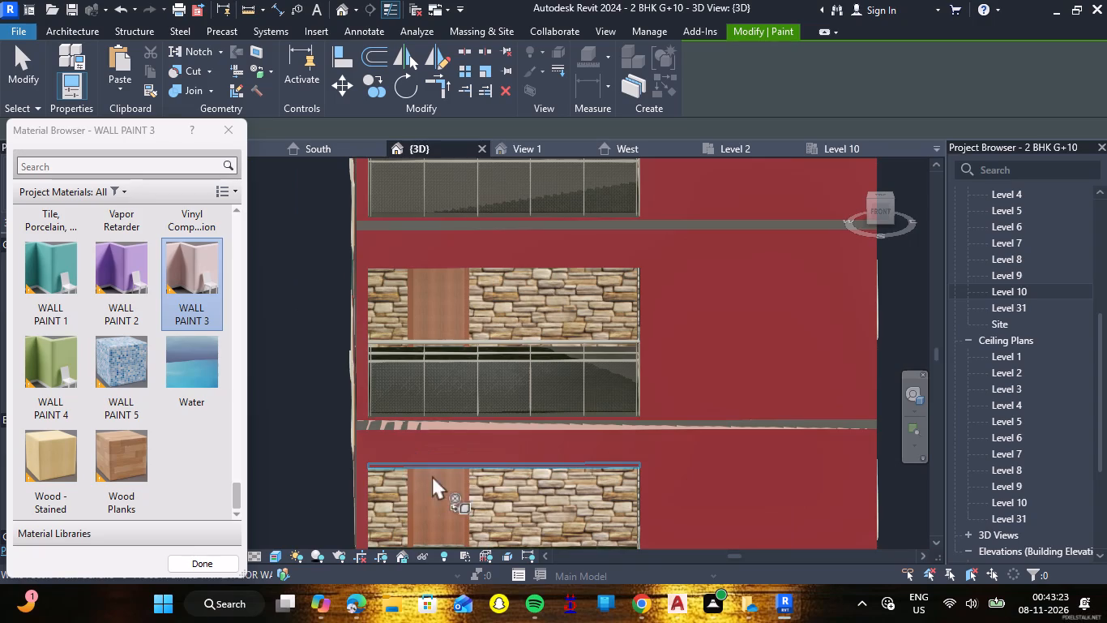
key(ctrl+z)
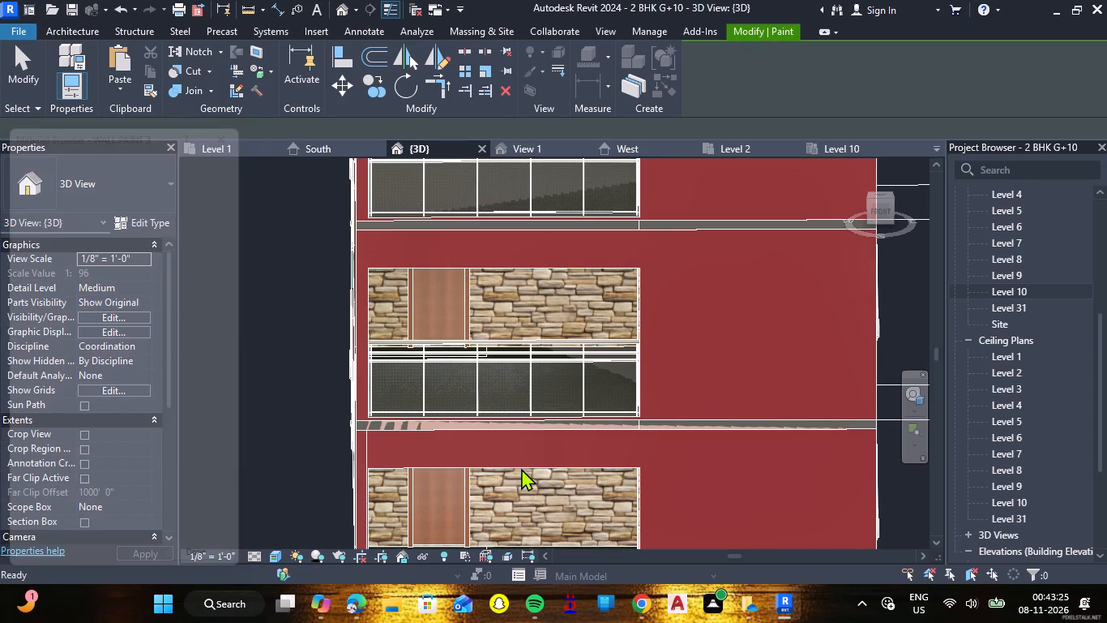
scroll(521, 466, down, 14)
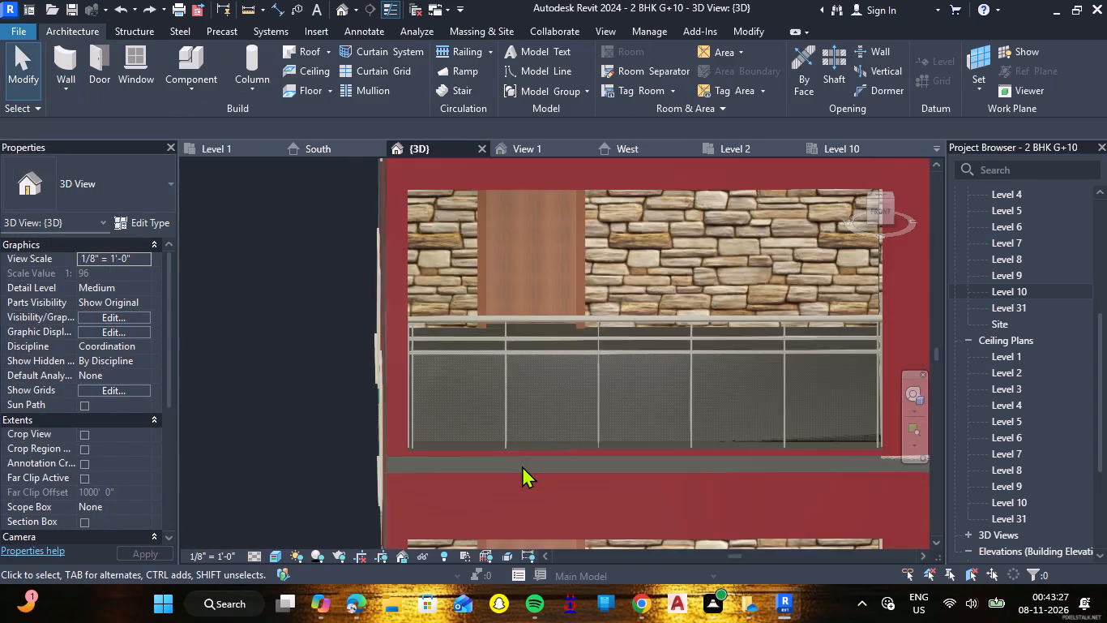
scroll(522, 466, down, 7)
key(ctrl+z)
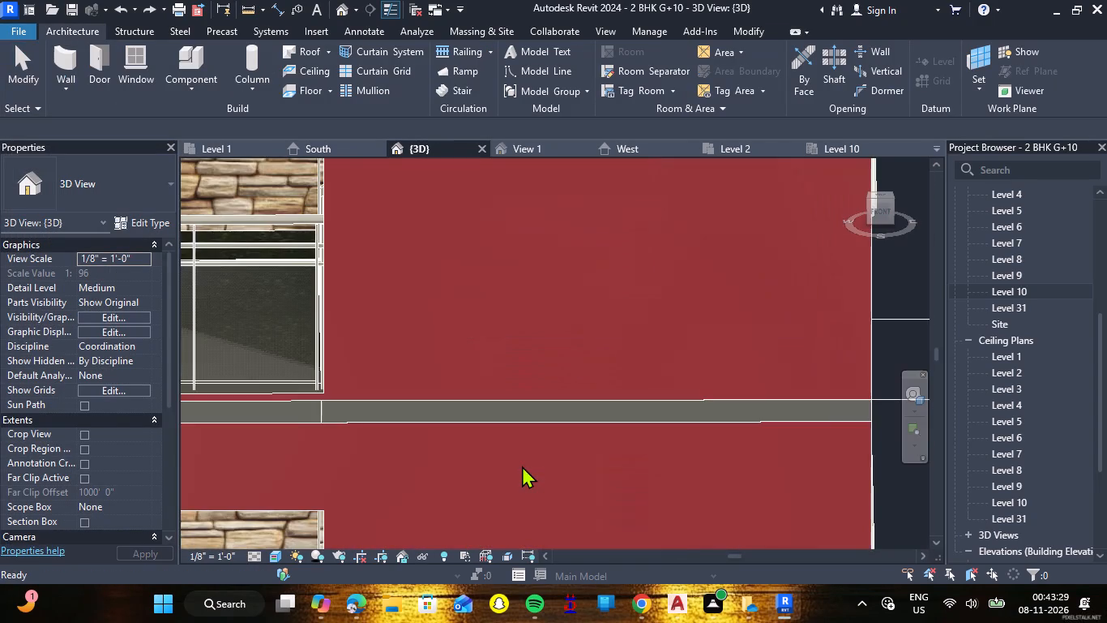
Create an in-place model in the Generic Models category, accepting its default name.
scroll(522, 466, down, 13)
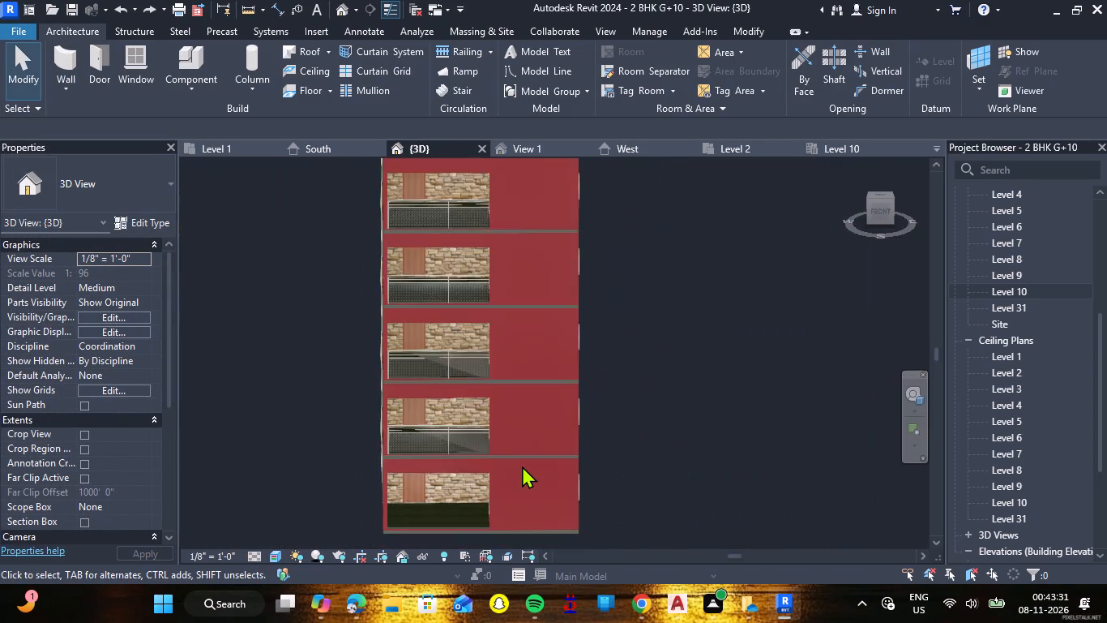
scroll(522, 466, down, 5)
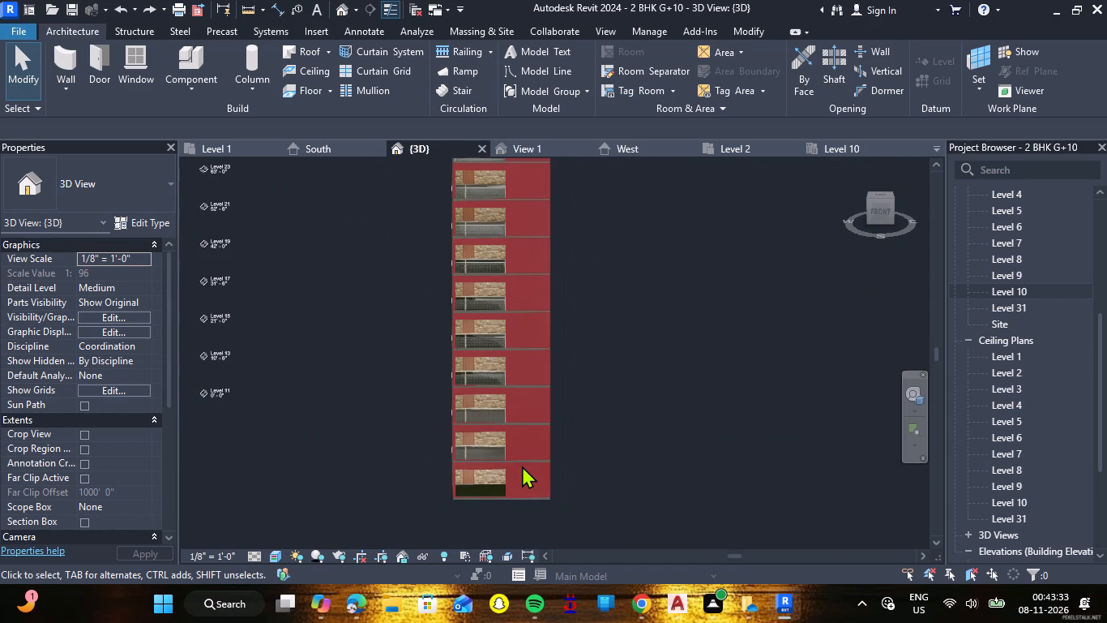
scroll(522, 466, down, 2)
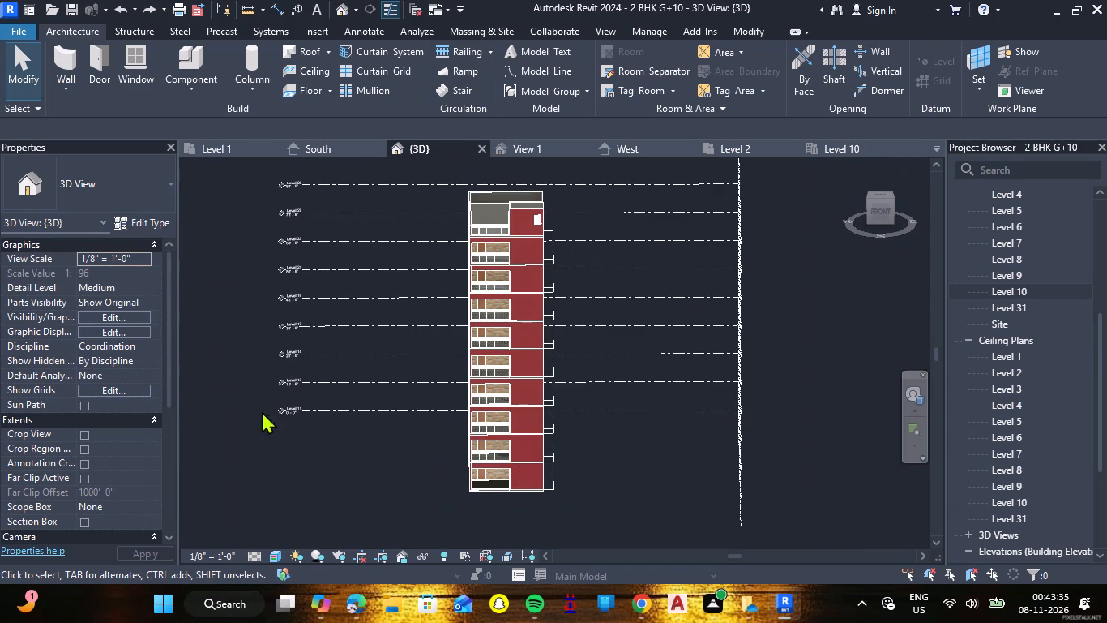
click(180, 97)
click(240, 161)
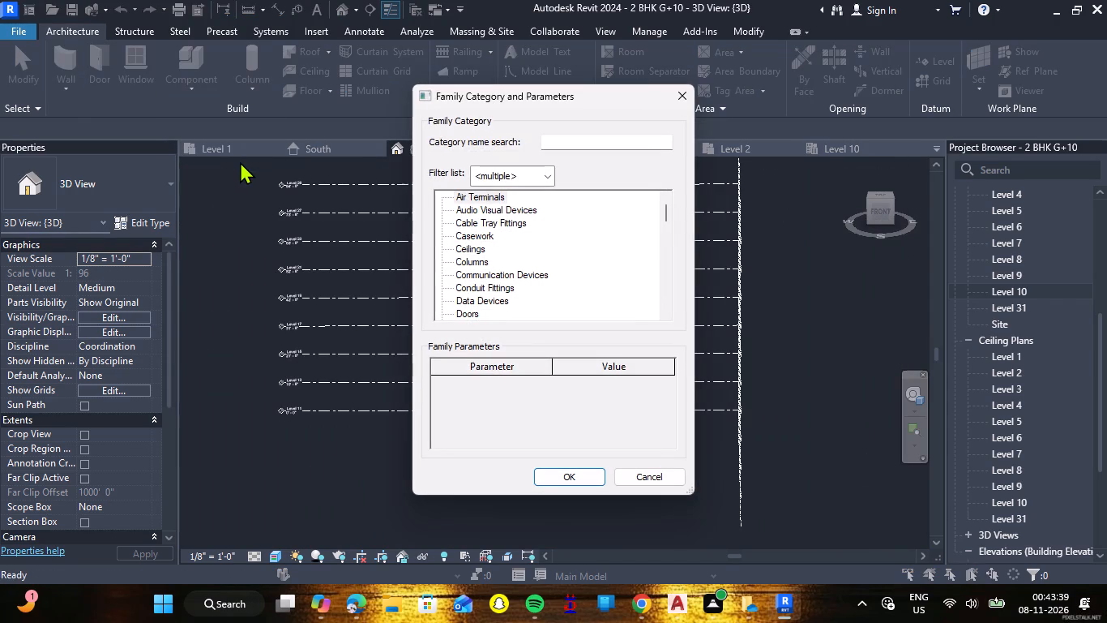
scroll(497, 252, down, 2)
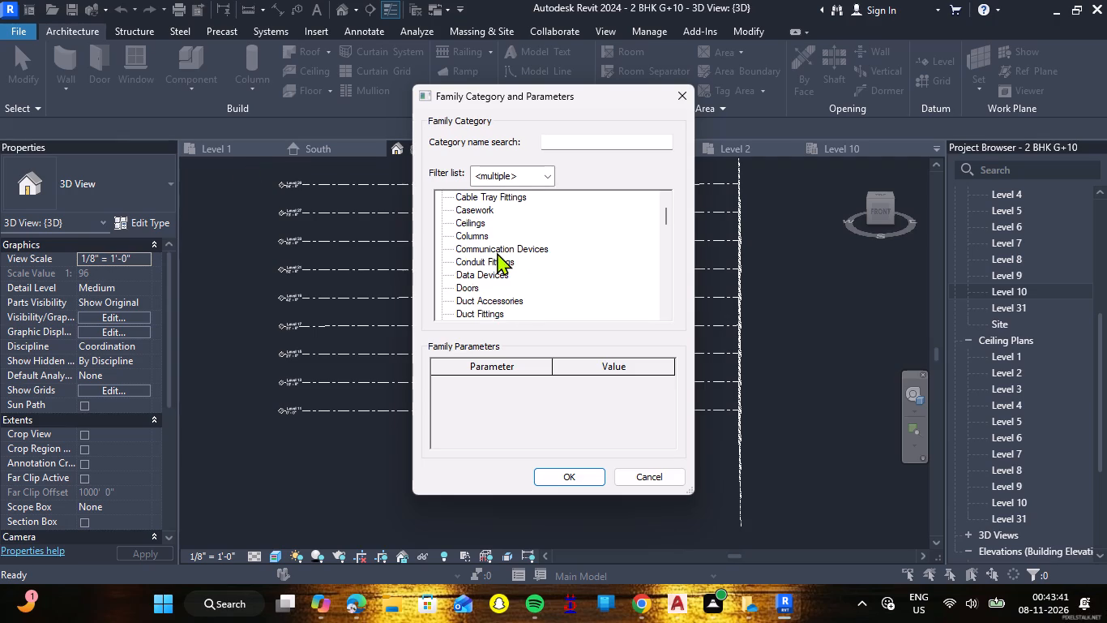
scroll(497, 252, down, 4)
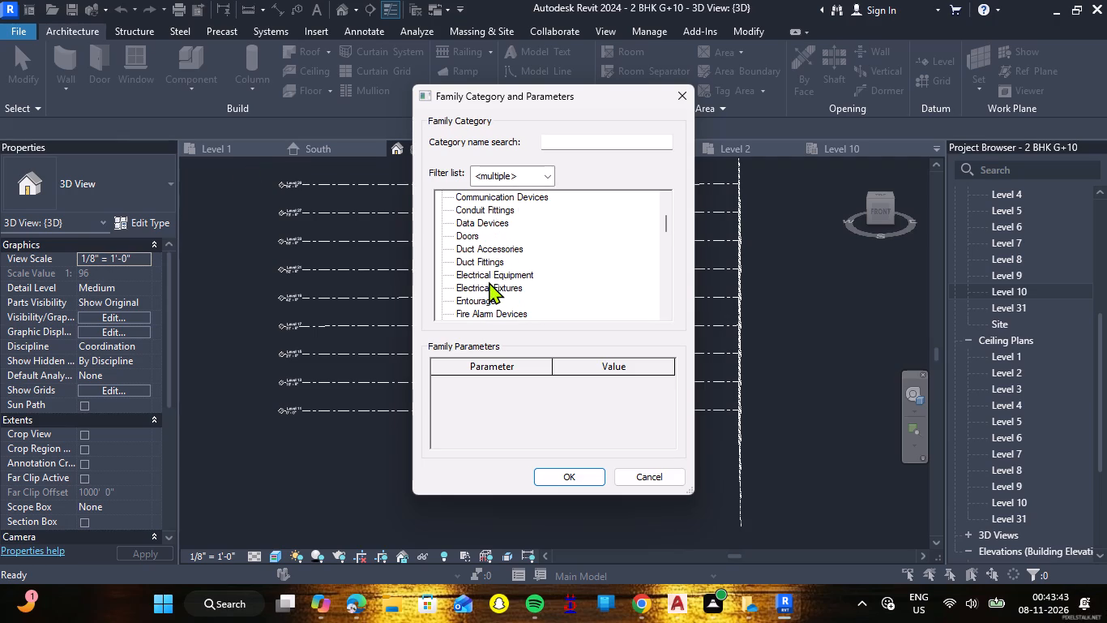
scroll(489, 279, down, 6)
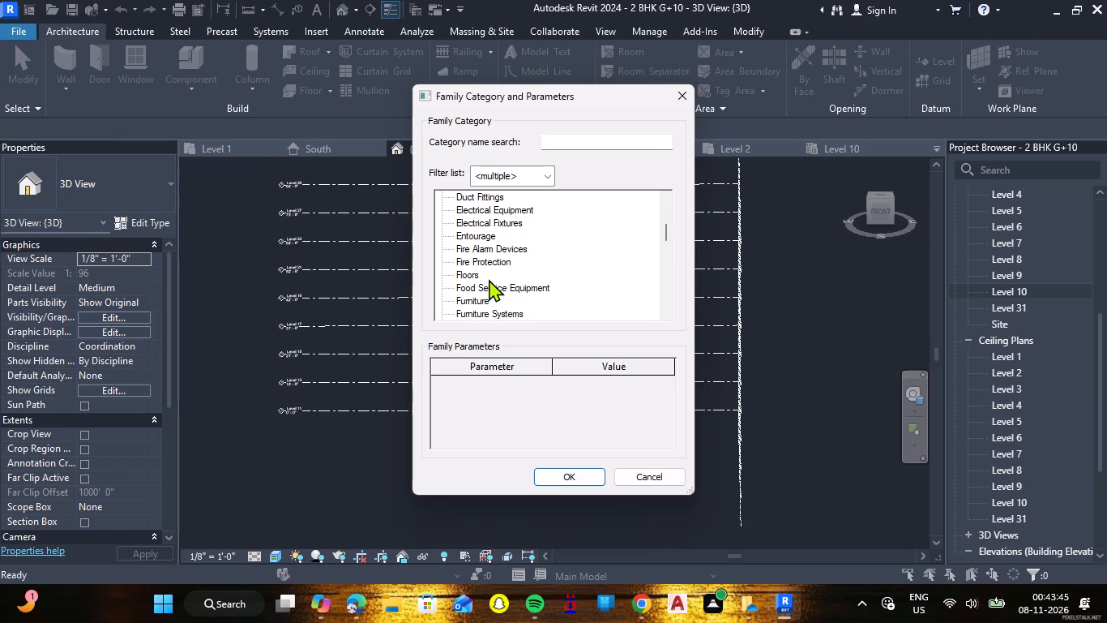
scroll(489, 278, up, 2)
scroll(489, 277, down, 4)
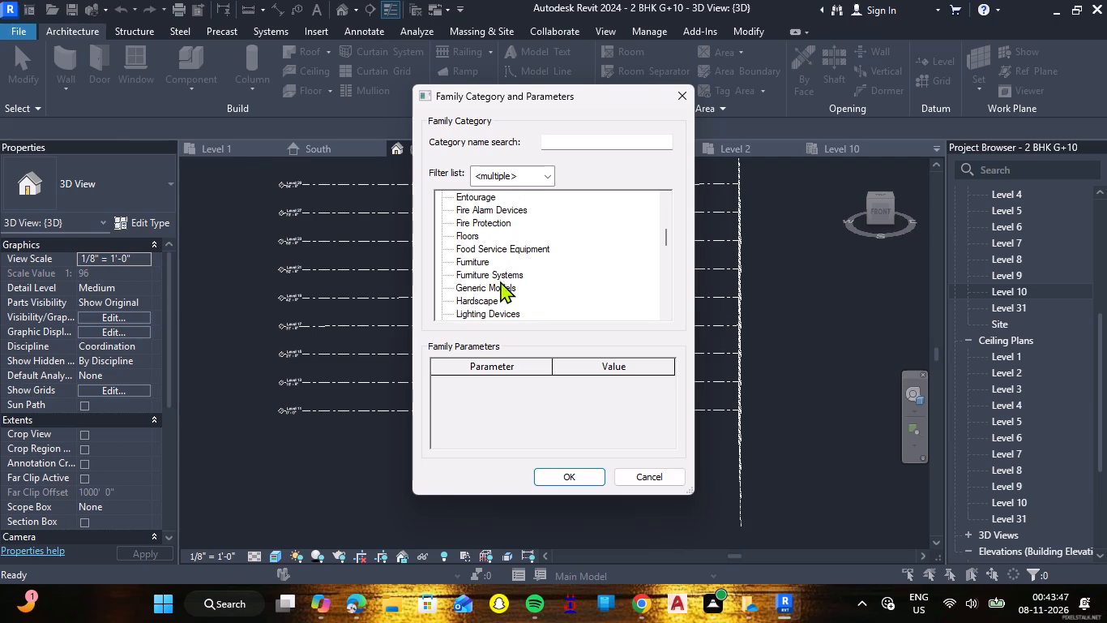
click(501, 284)
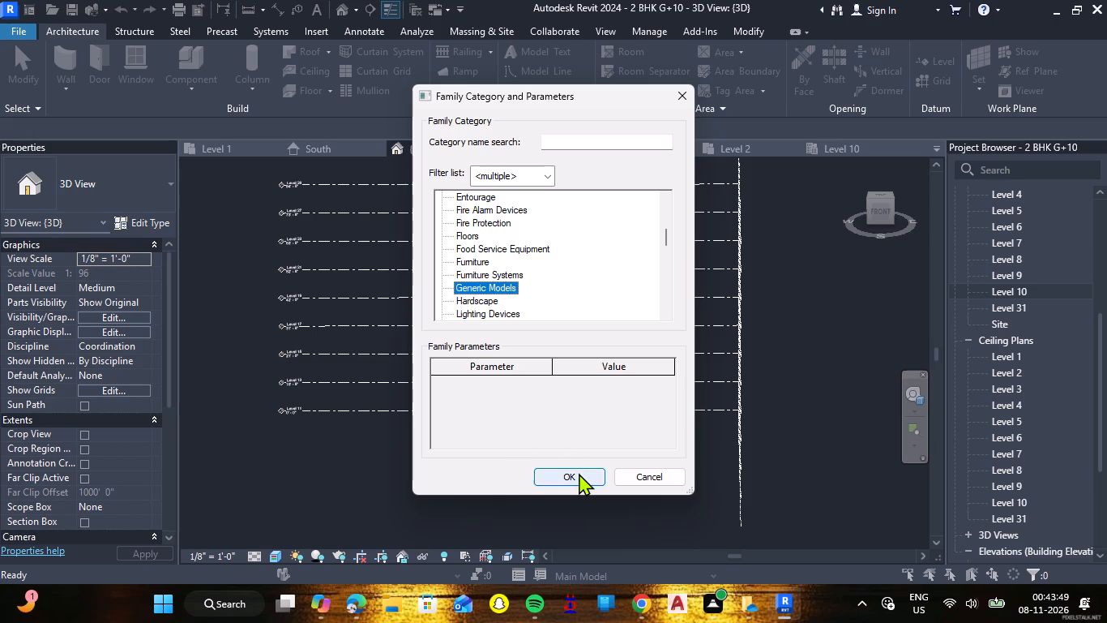
click(579, 473)
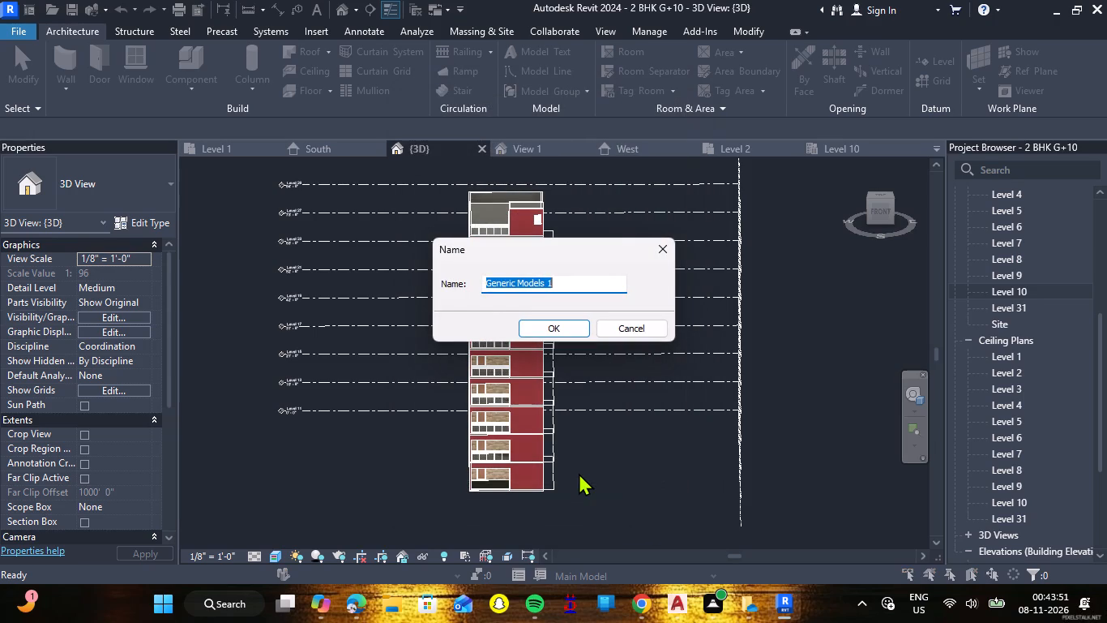
click(565, 330)
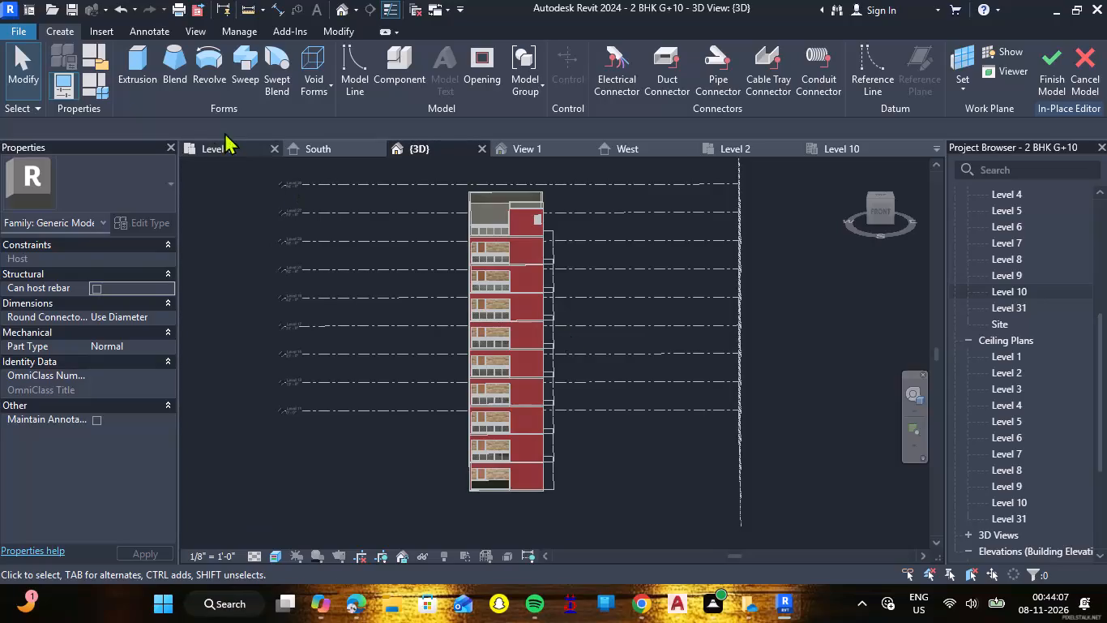
Start an extrusion and set its work plane to the front wall face beside the ground-floor balcony.
click(135, 73)
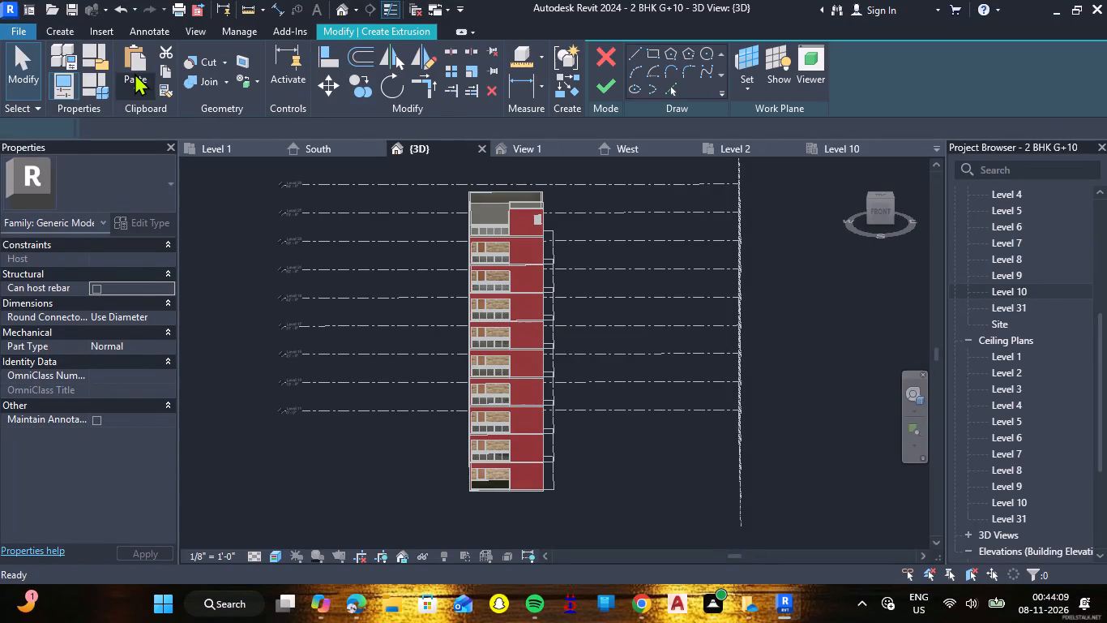
scroll(520, 247, up, 5)
scroll(532, 407, down, 4)
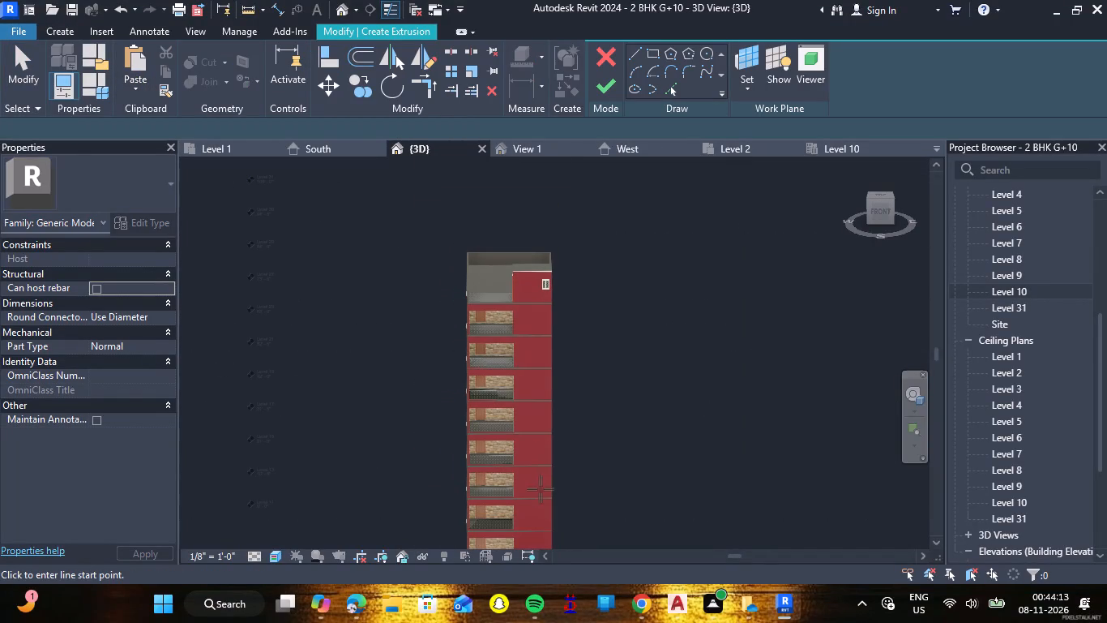
scroll(568, 460, down, 6)
scroll(553, 518, up, 4)
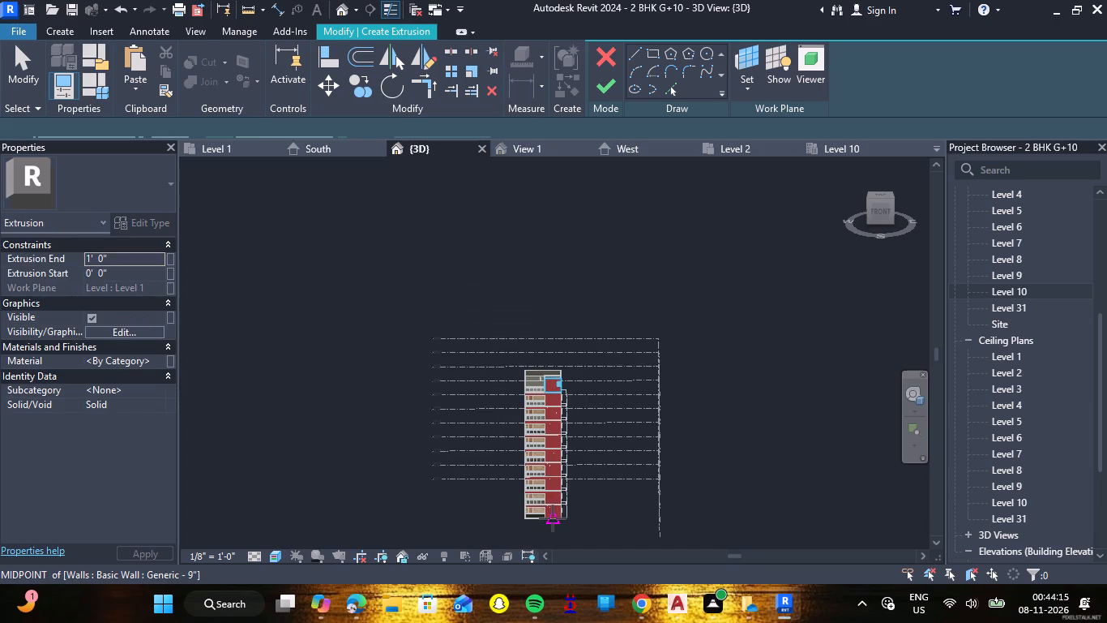
scroll(553, 518, up, 9)
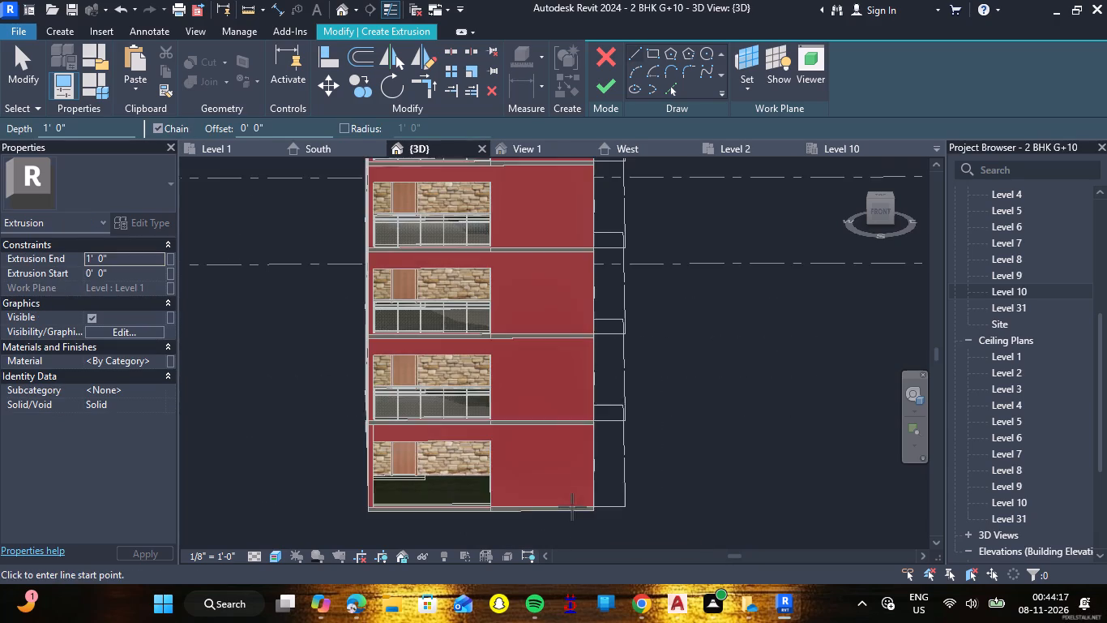
scroll(572, 507, up, 3)
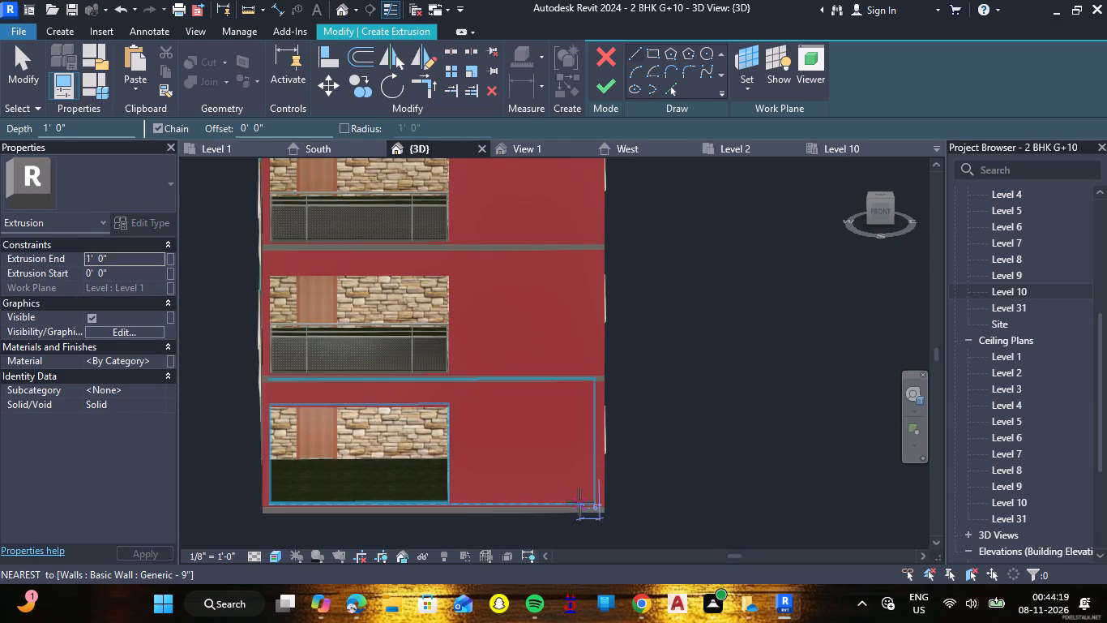
click(578, 508)
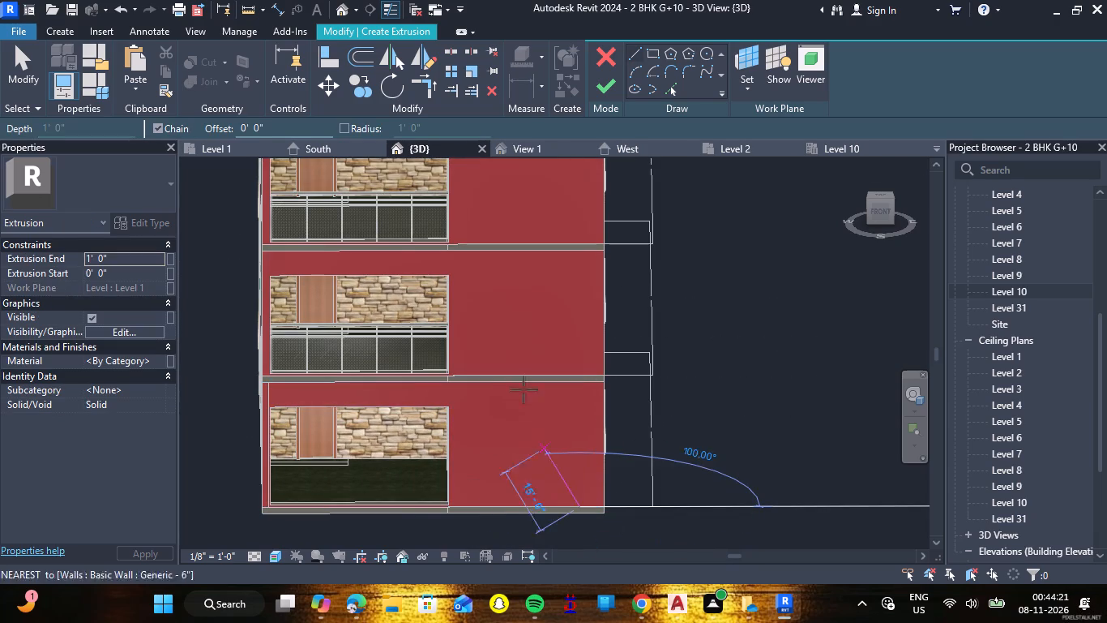
click(652, 51)
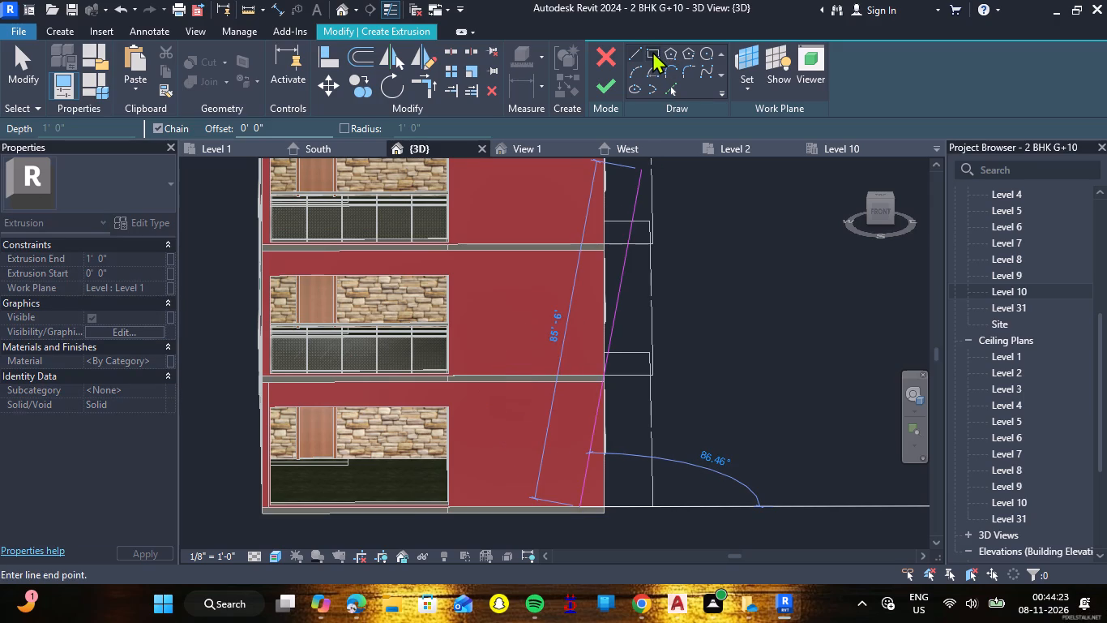
click(747, 97)
click(753, 159)
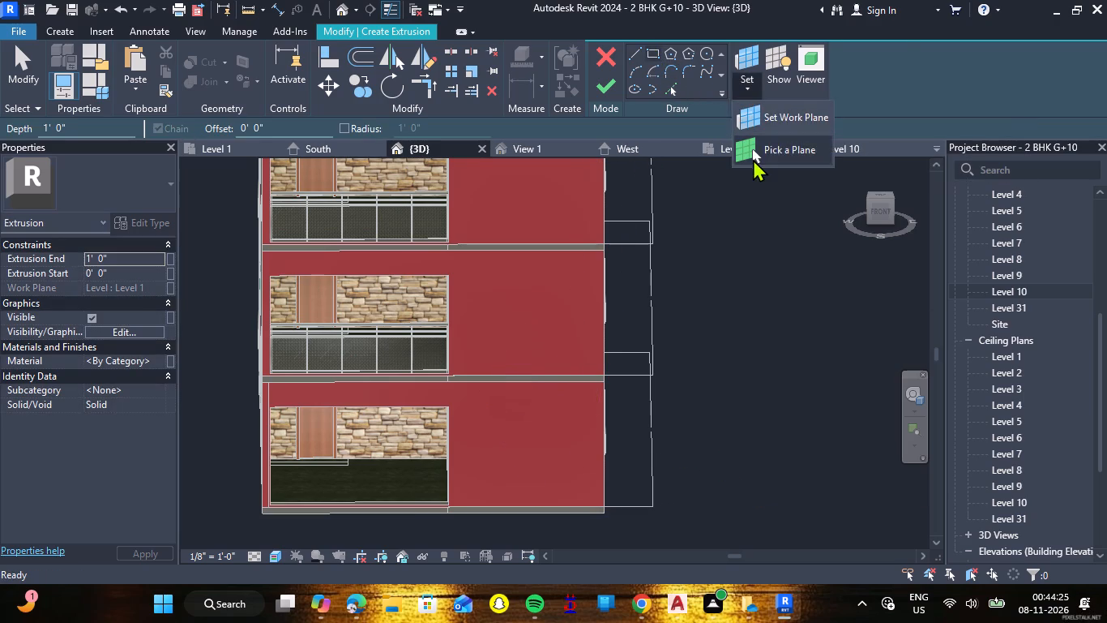
click(576, 505)
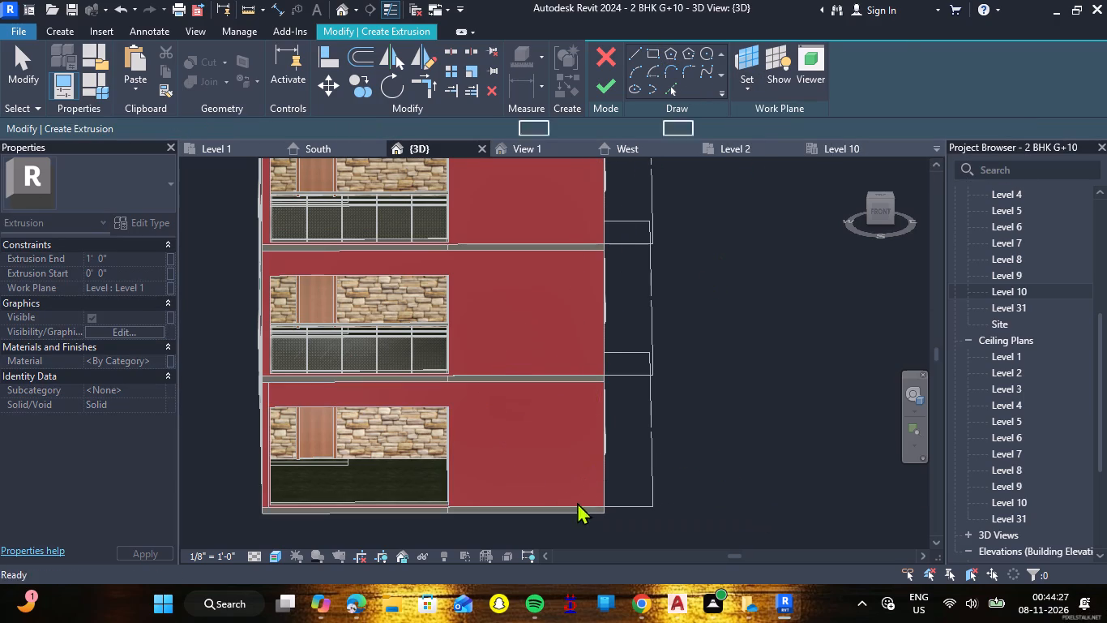
Sketch a tall, narrow rectangle on the front wall beside the balconies, from the ground-floor base to the rooftop room's top edge.
click(655, 58)
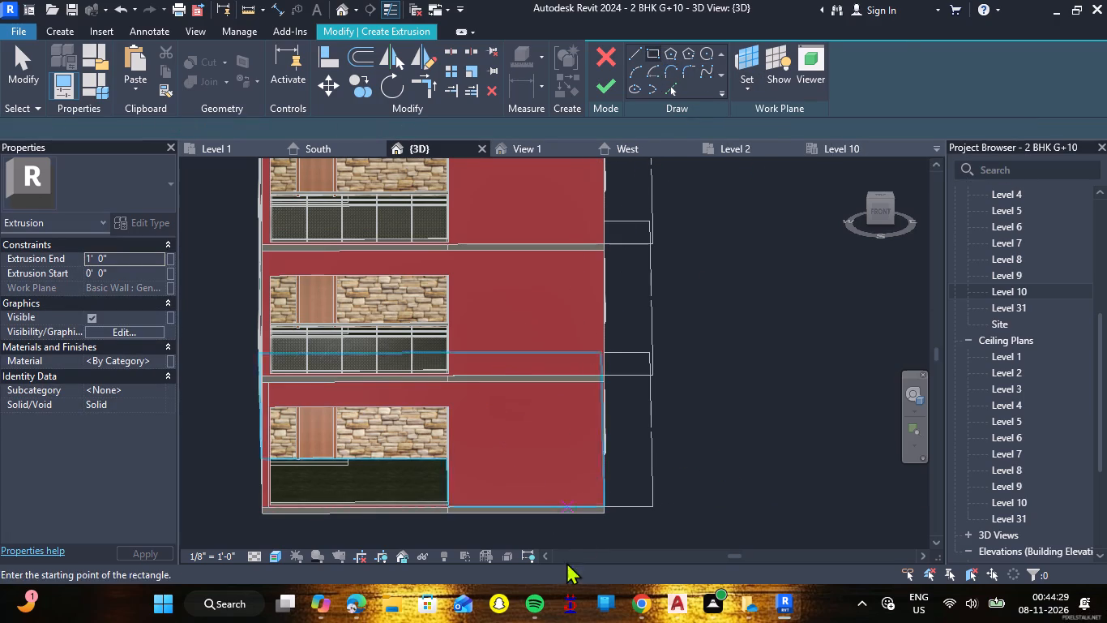
click(577, 505)
scroll(494, 211, down, 4)
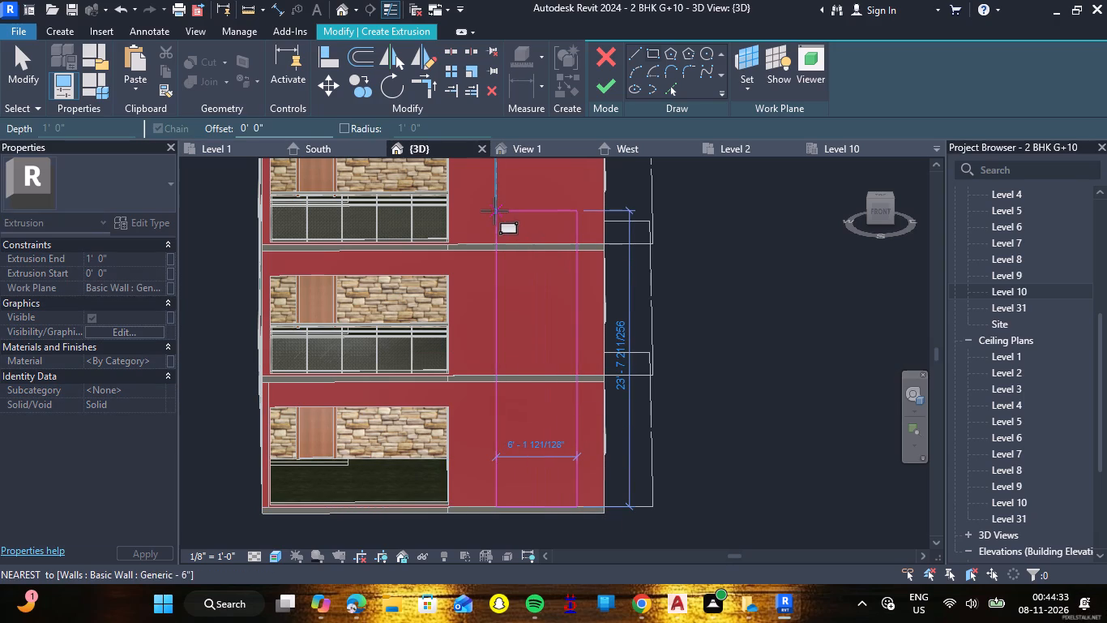
scroll(494, 211, down, 2)
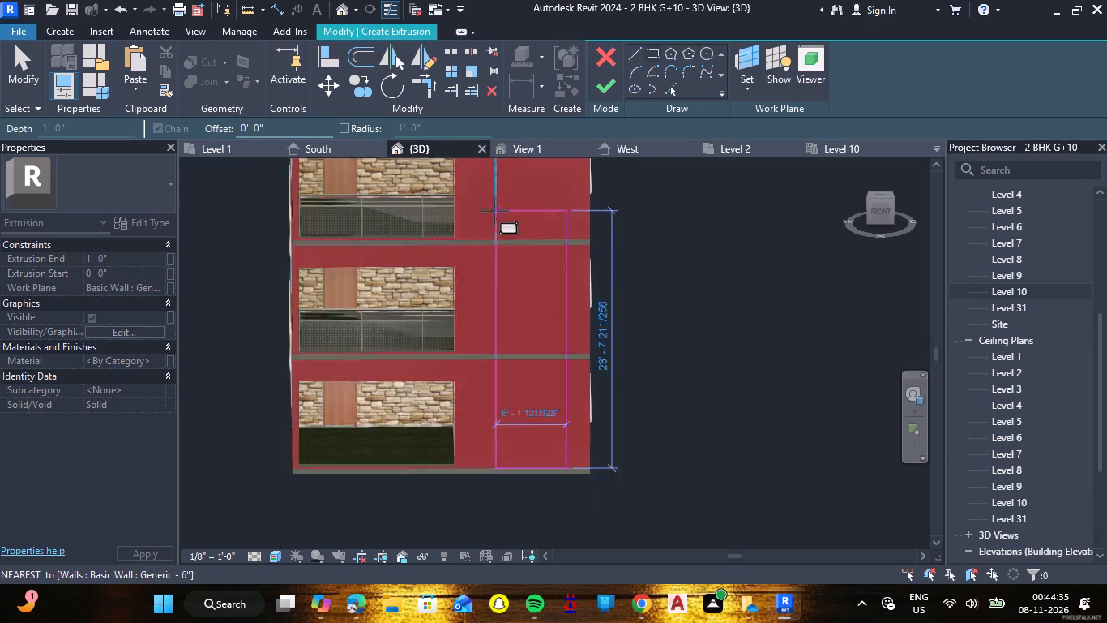
scroll(498, 228, down, 11)
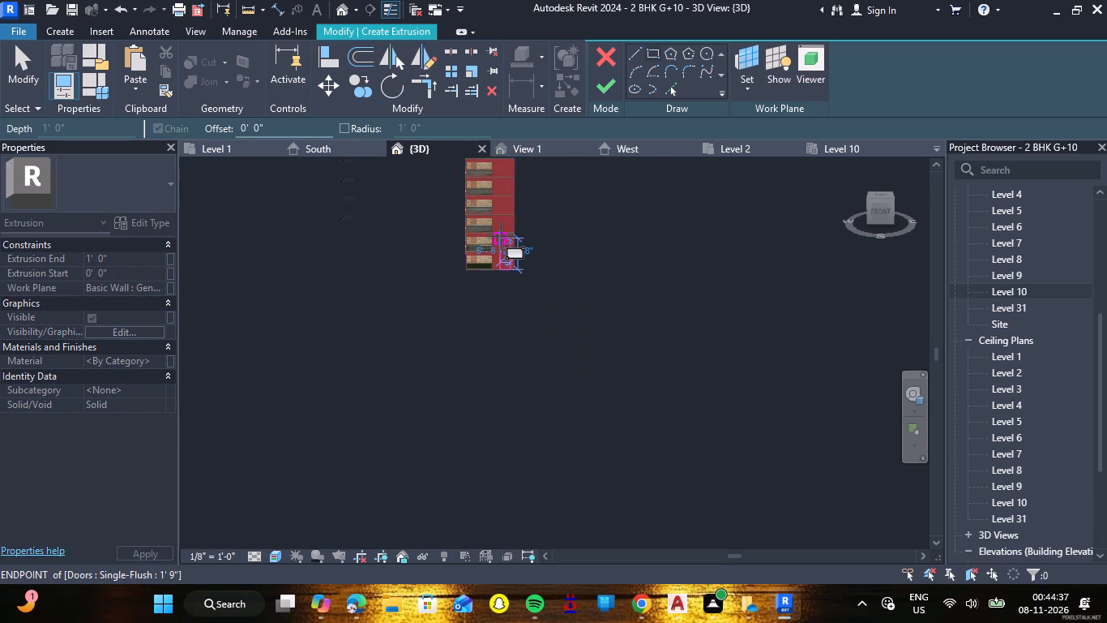
scroll(501, 236, down, 3)
scroll(497, 162, up, 15)
scroll(502, 226, down, 2)
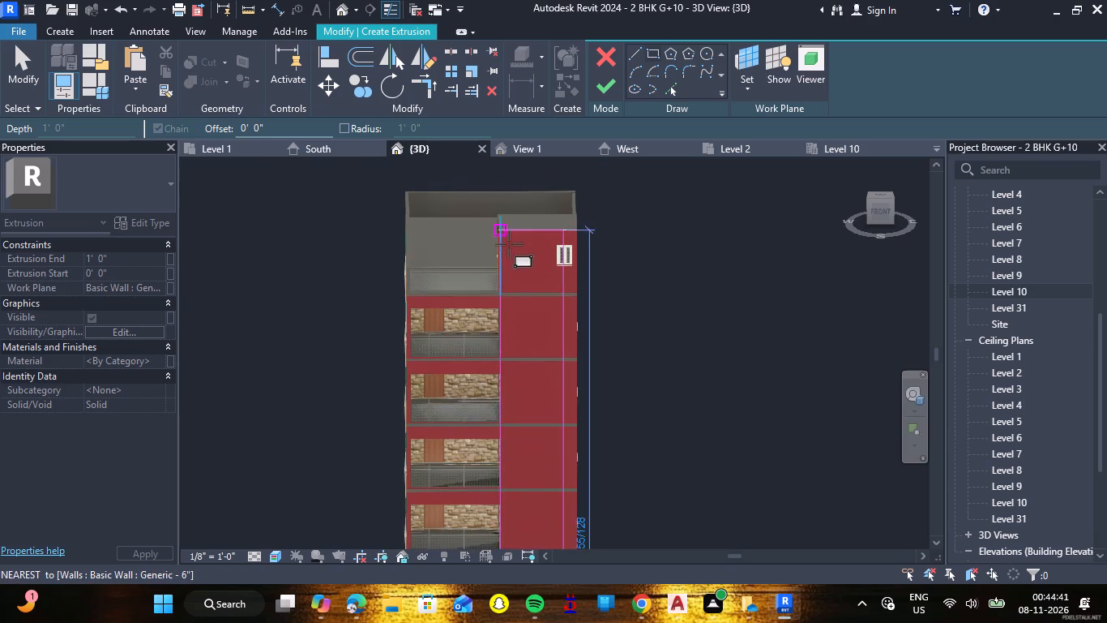
scroll(517, 268, up, 5)
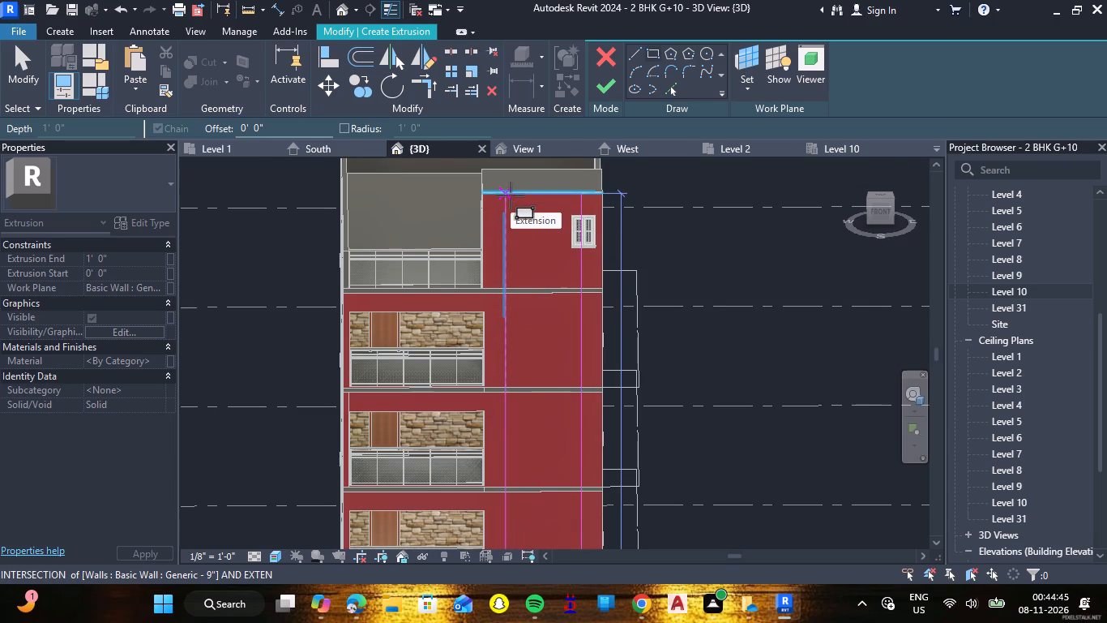
double_click(511, 195)
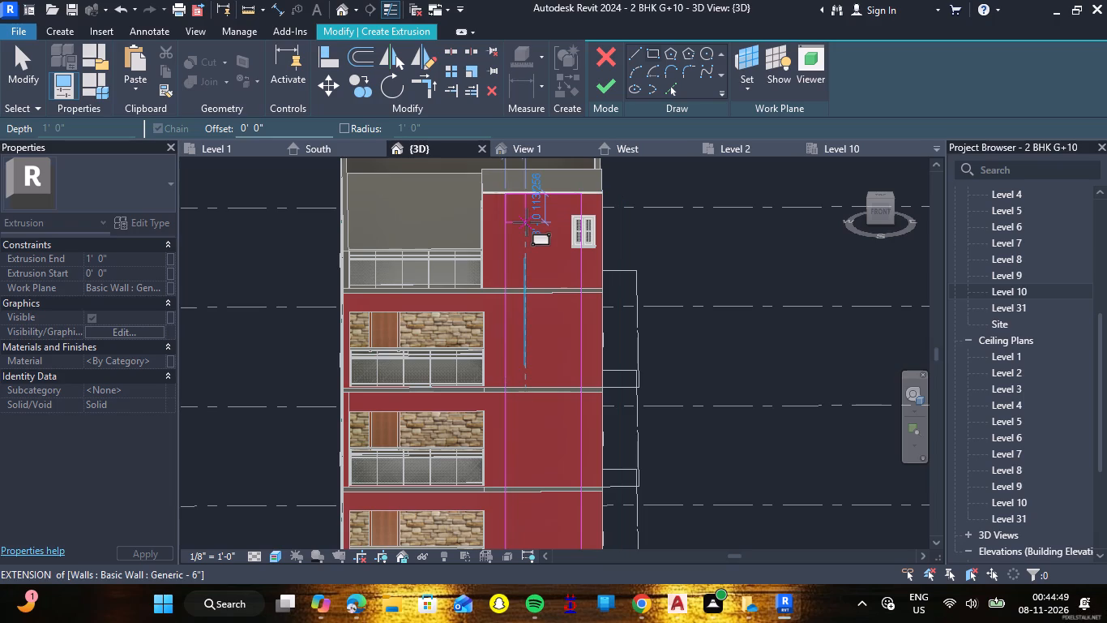
scroll(525, 224, down, 2)
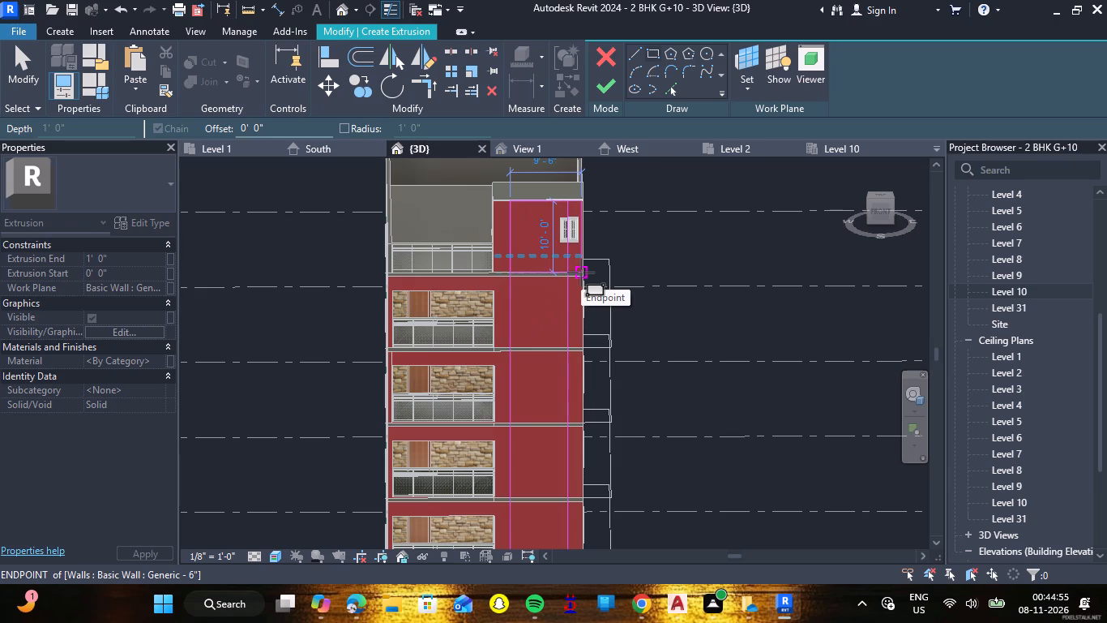
key(Escape)
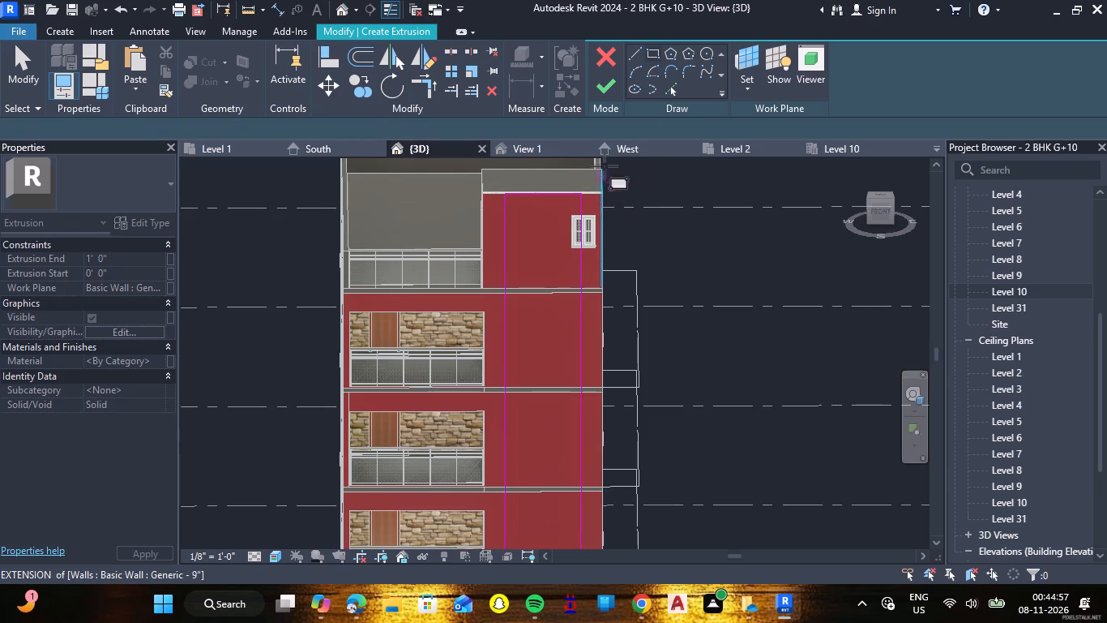
Set the facade strip's extrusion end to 12 mm and finish the extrusion sketch.
double_click(607, 95)
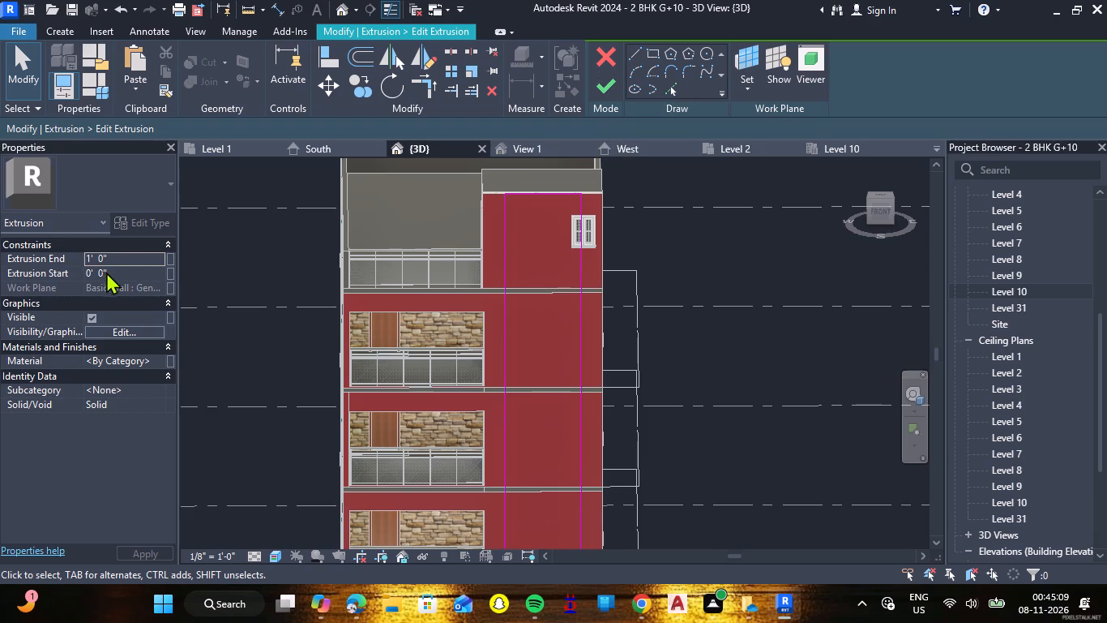
click(126, 258)
text(12MM)
key(Return)
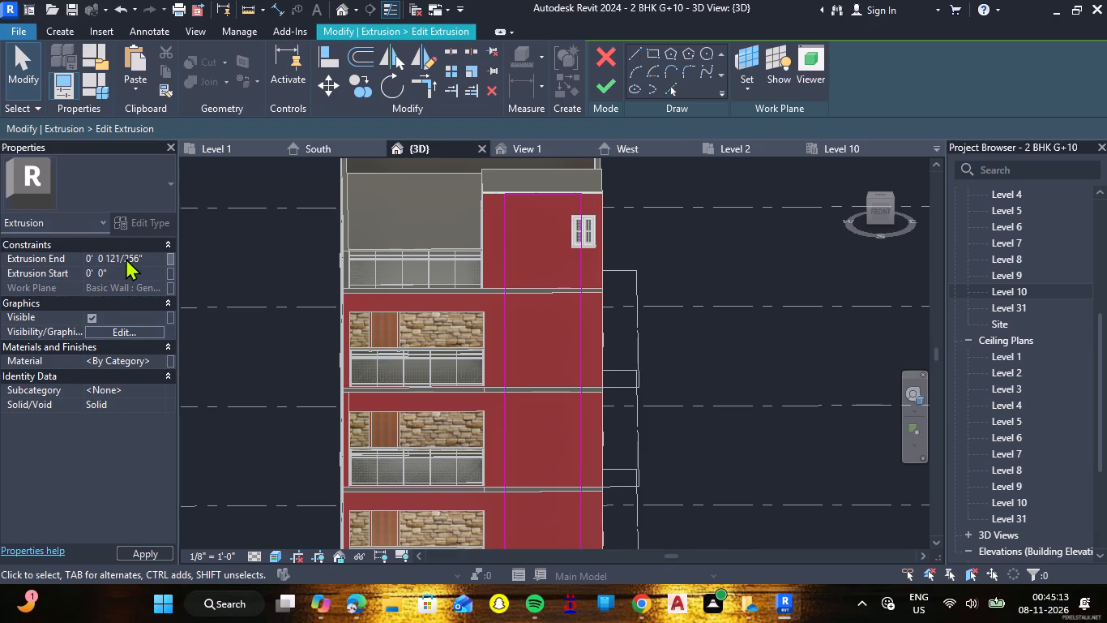
click(601, 99)
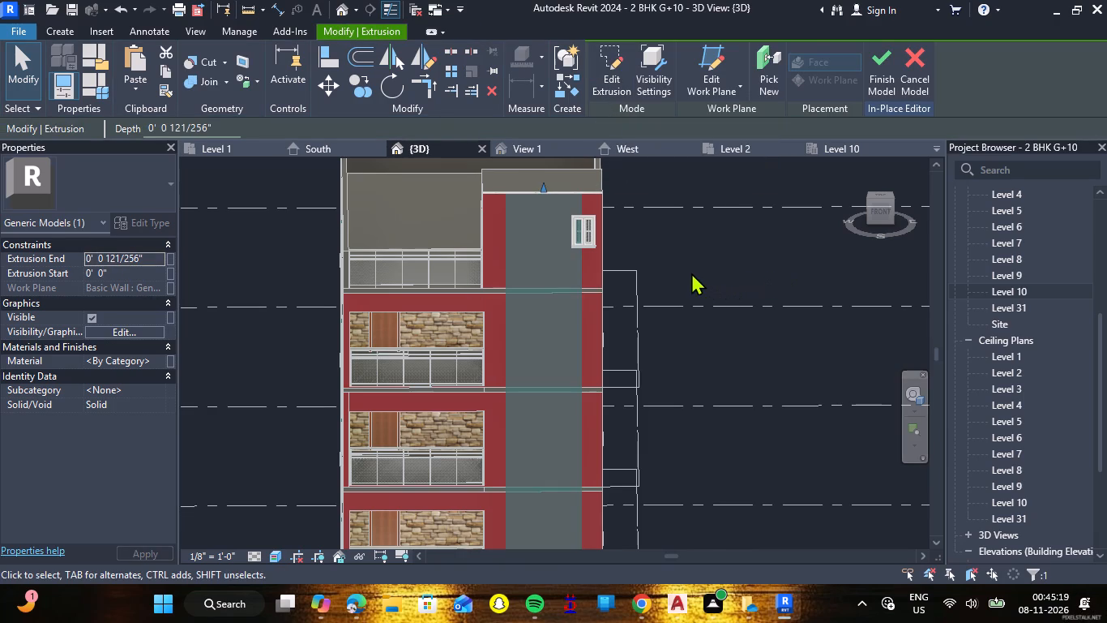
Assign the WALL PAINT 5 material to the vertical facade strip extrusion.
shift+right_drag(691, 273, 813, 304)
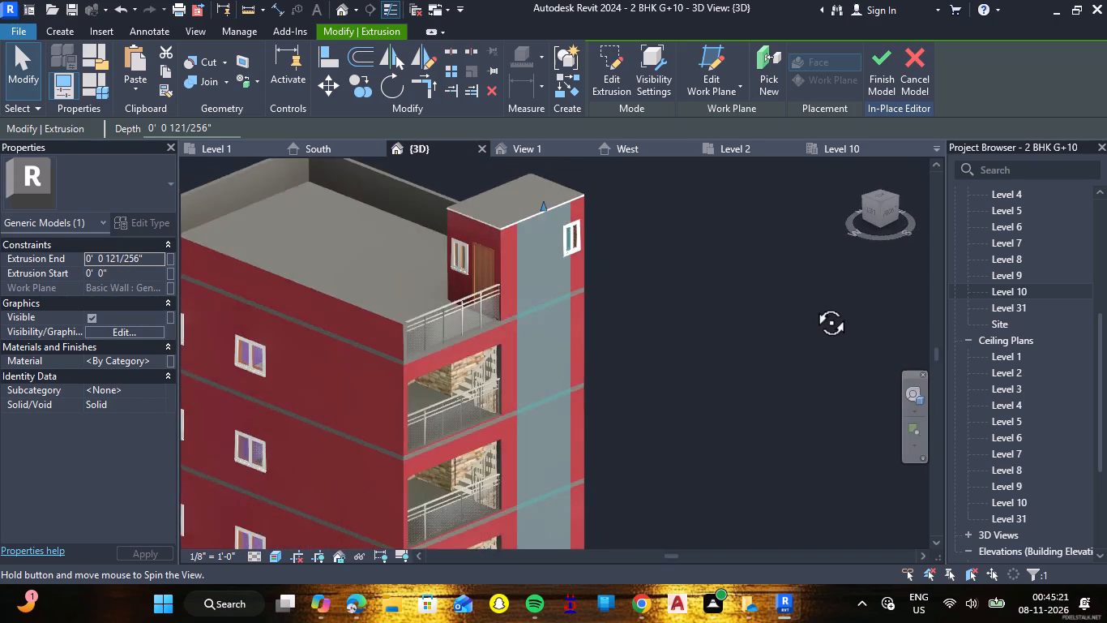
shift+right_drag(813, 304, 872, 315)
scroll(554, 311, up, 6)
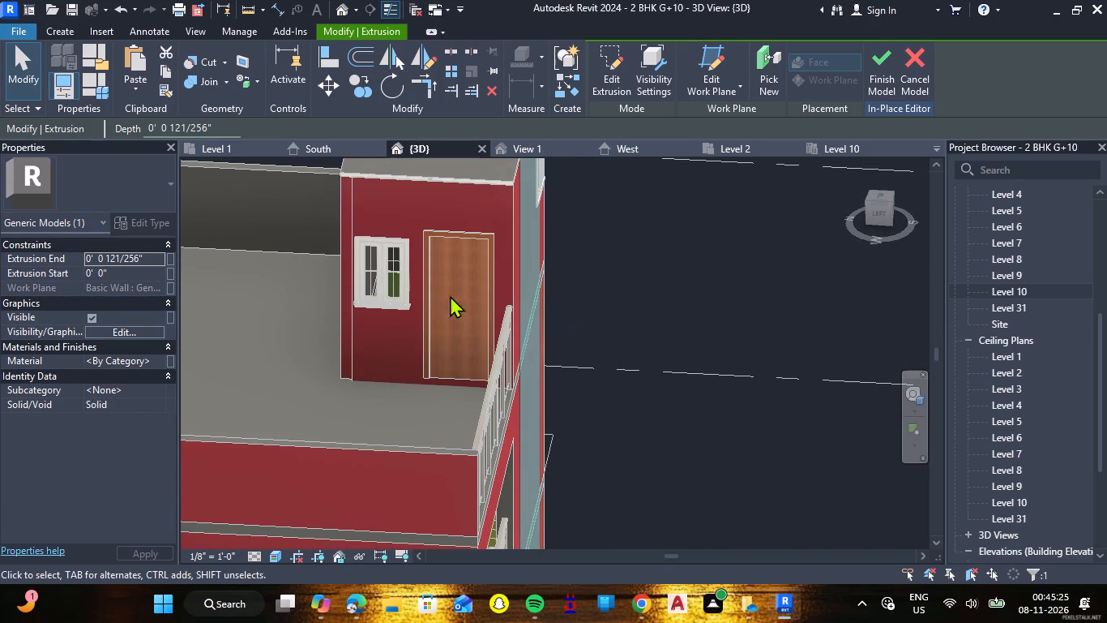
click(158, 361)
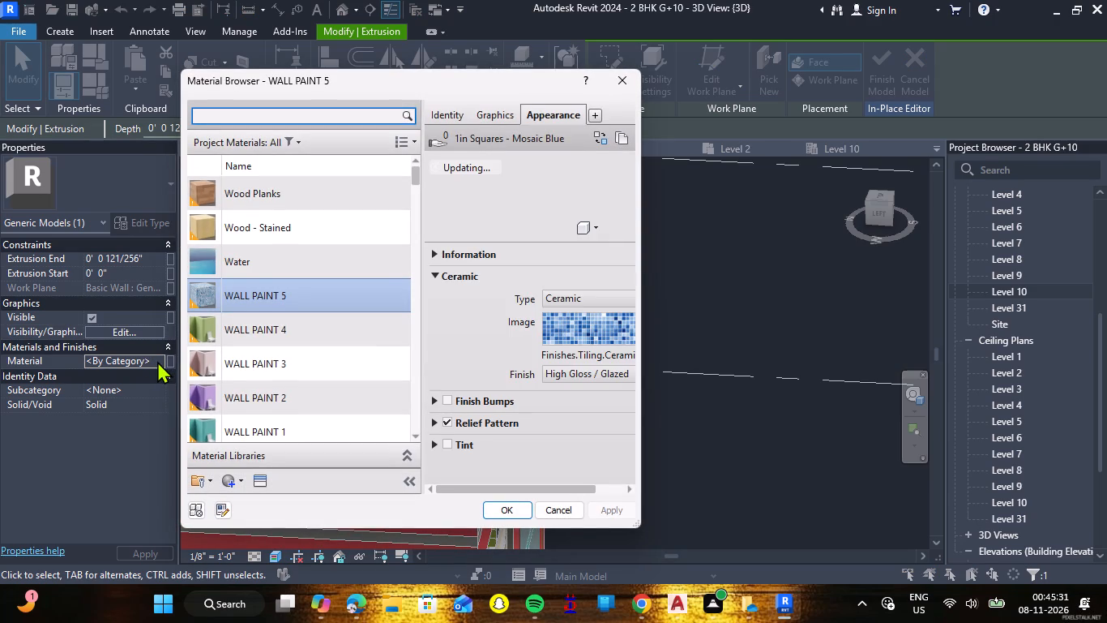
scroll(271, 305, down, 2)
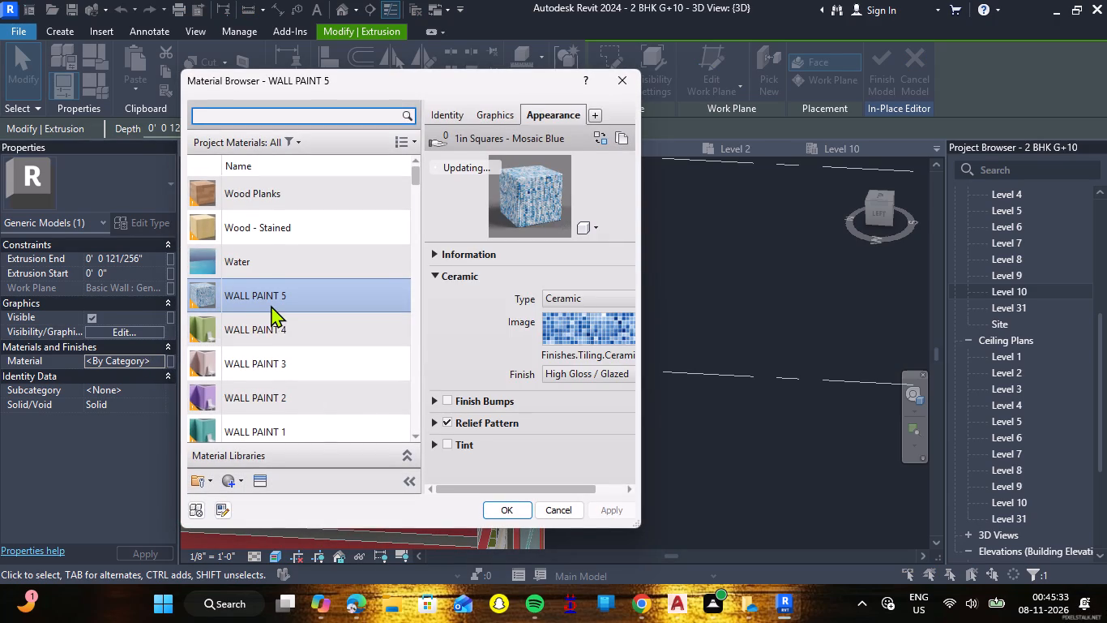
scroll(271, 305, down, 5)
scroll(271, 305, up, 10)
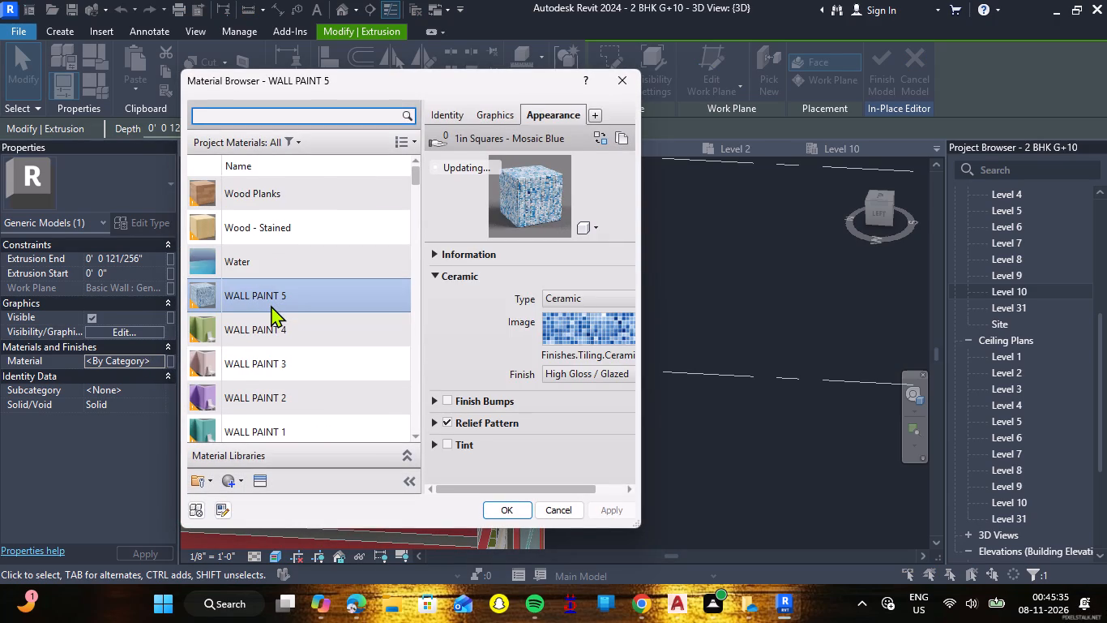
scroll(271, 305, up, 1)
scroll(271, 305, down, 7)
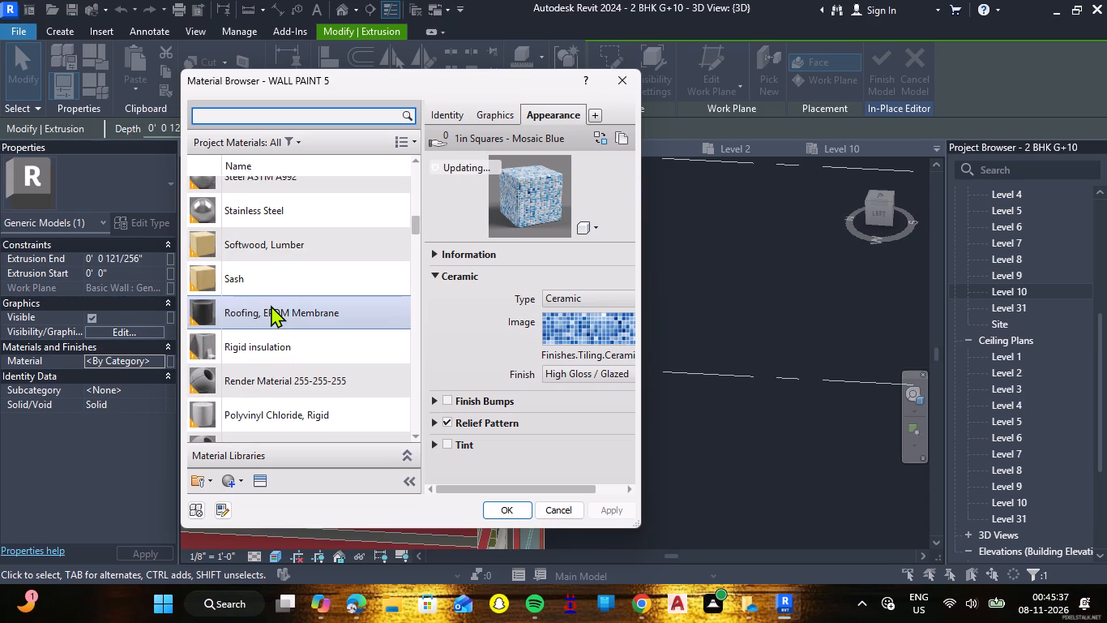
scroll(271, 305, down, 11)
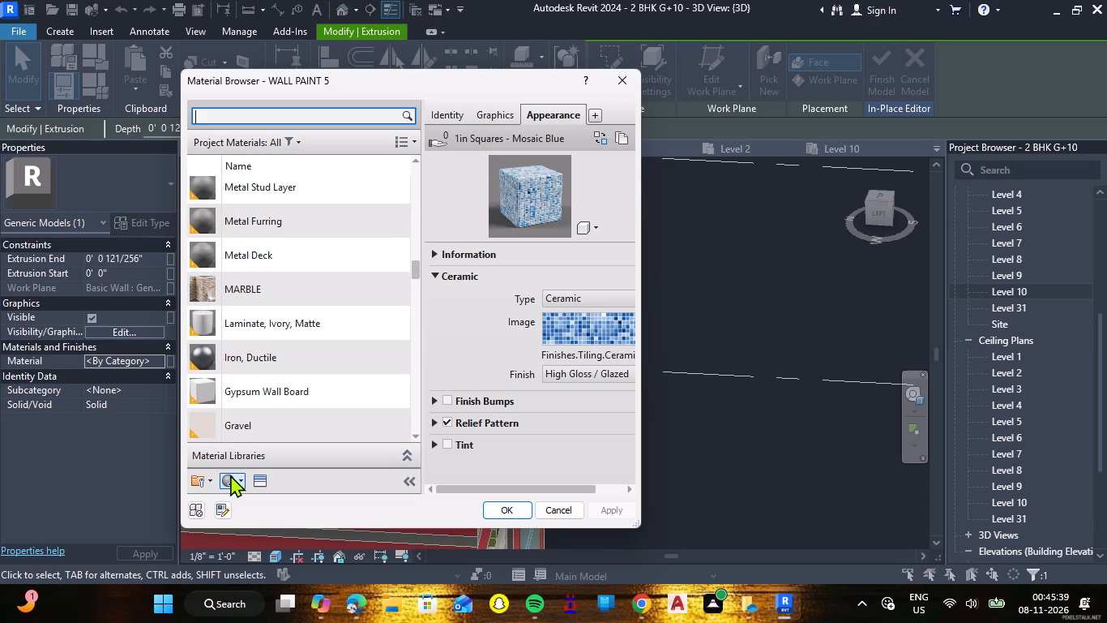
scroll(292, 325, down, 6)
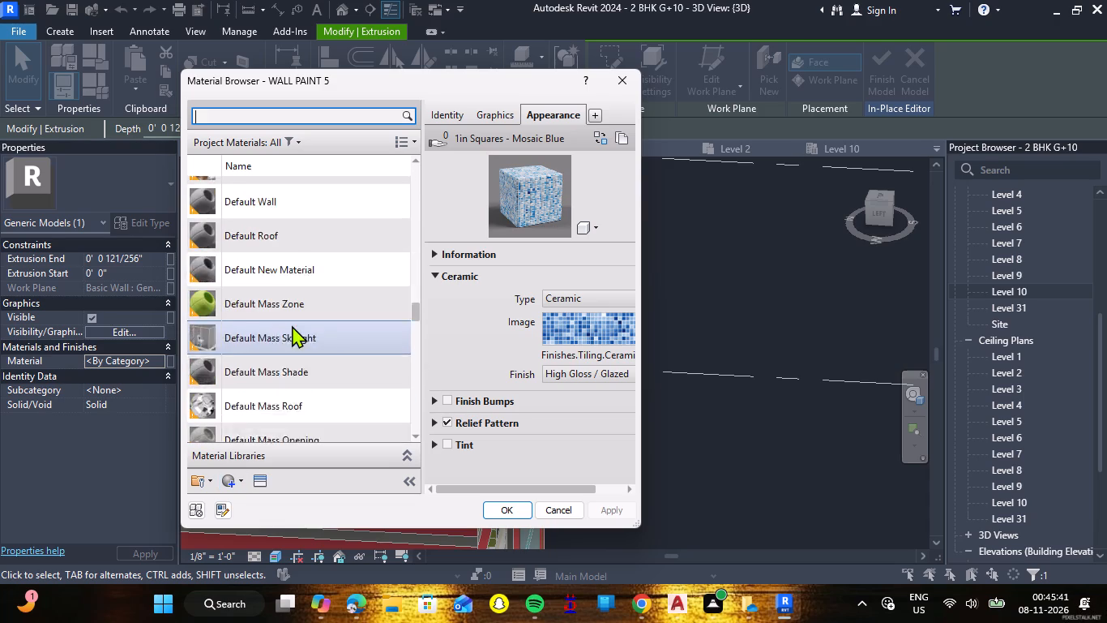
scroll(292, 325, down, 1)
click(505, 514)
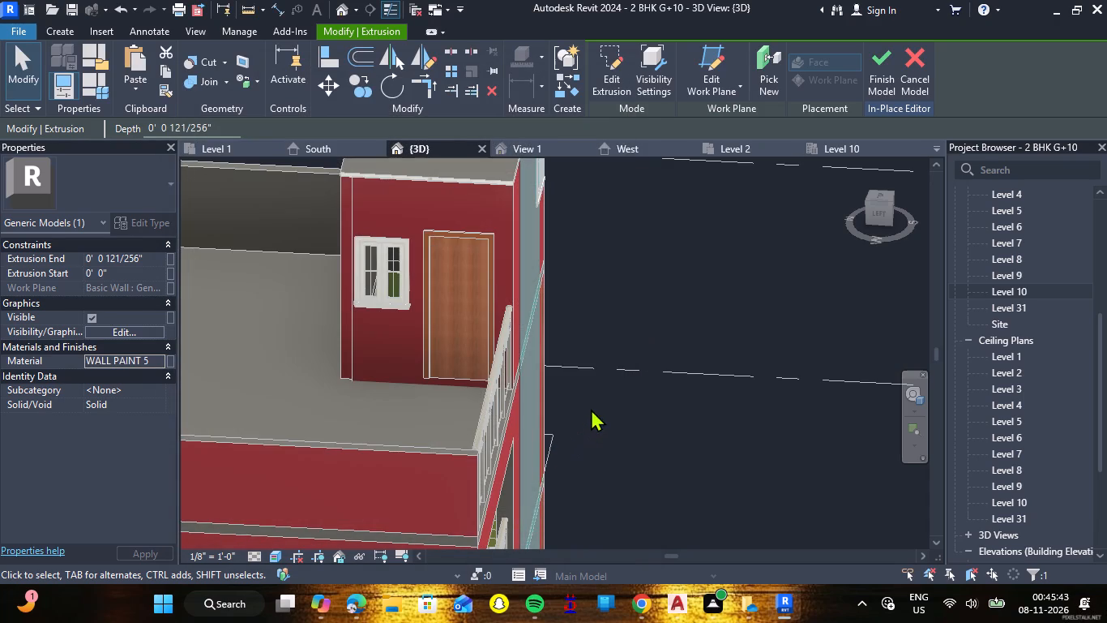
Inspect the finished facade strip and its WALL PAINT 5 appearance from the rooftop room down the front of the building.
scroll(612, 388, down, 4)
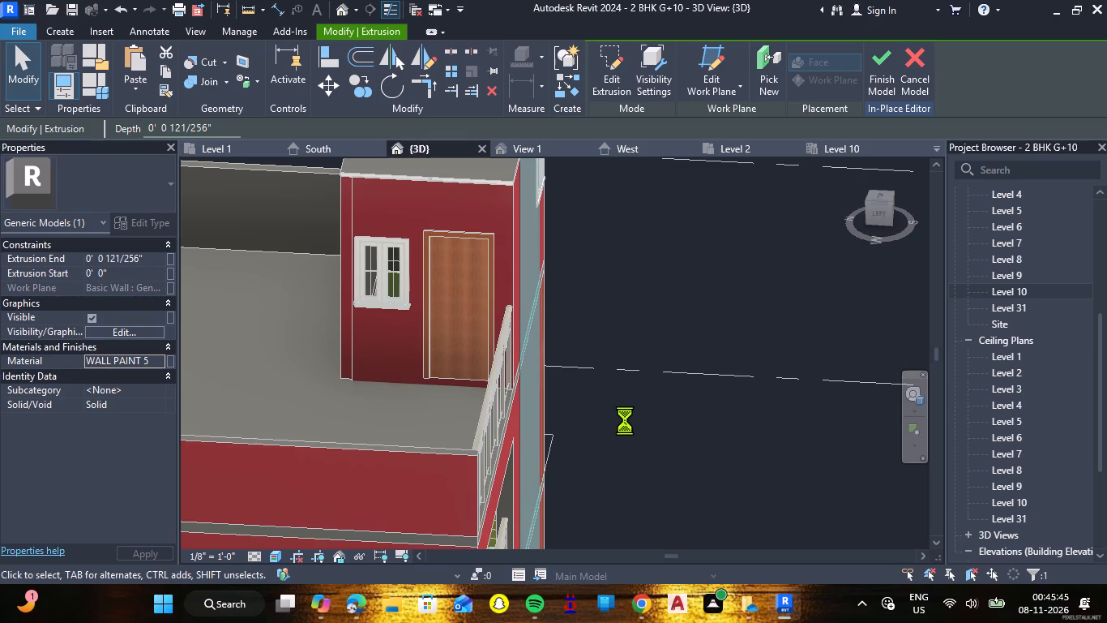
click(625, 420)
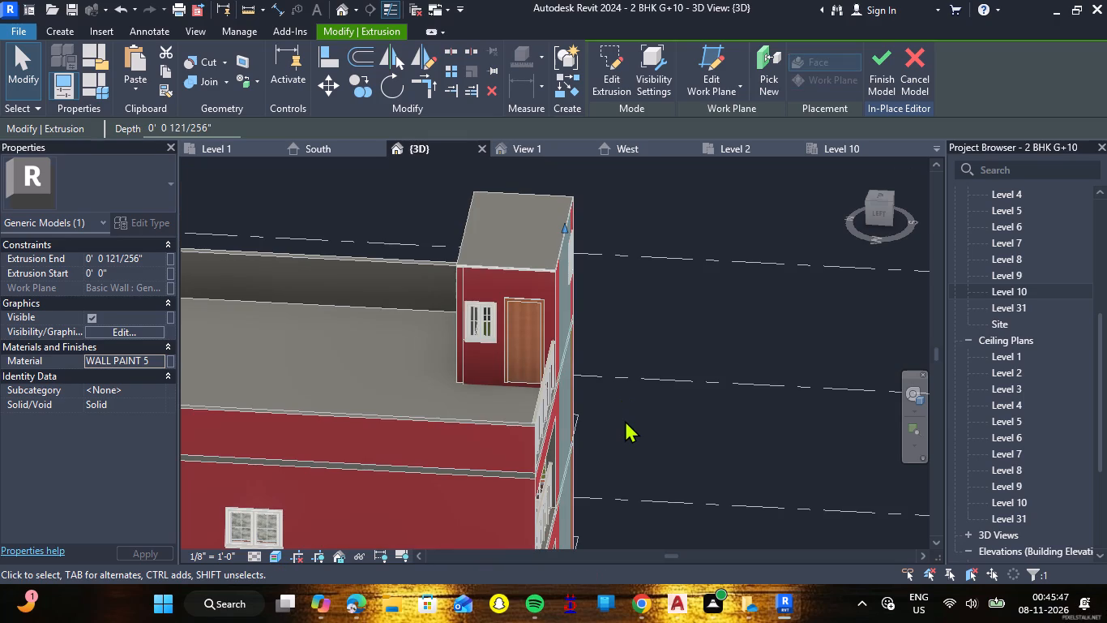
right_drag(636, 419, 576, 436)
shift+scroll(635, 419, down, 1)
right_drag(639, 447, 613, 462)
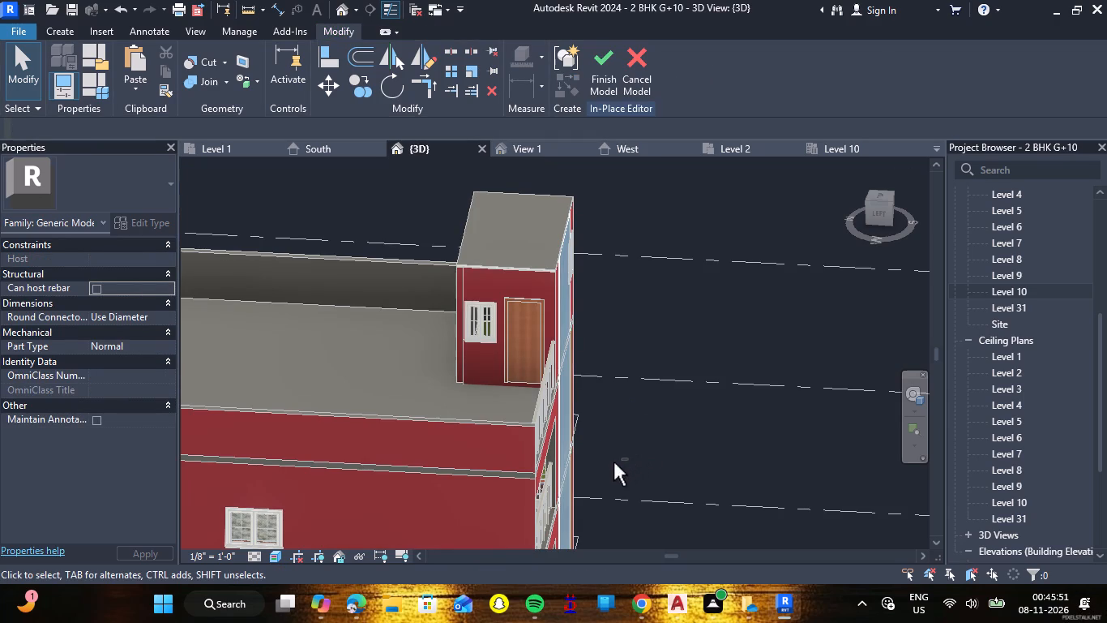
right_drag(613, 462, 601, 464)
right_drag(710, 408, 669, 431)
shift+middle_click(710, 408)
shift+right_drag(697, 434, 536, 419)
shift+middle_drag(695, 436, 660, 441)
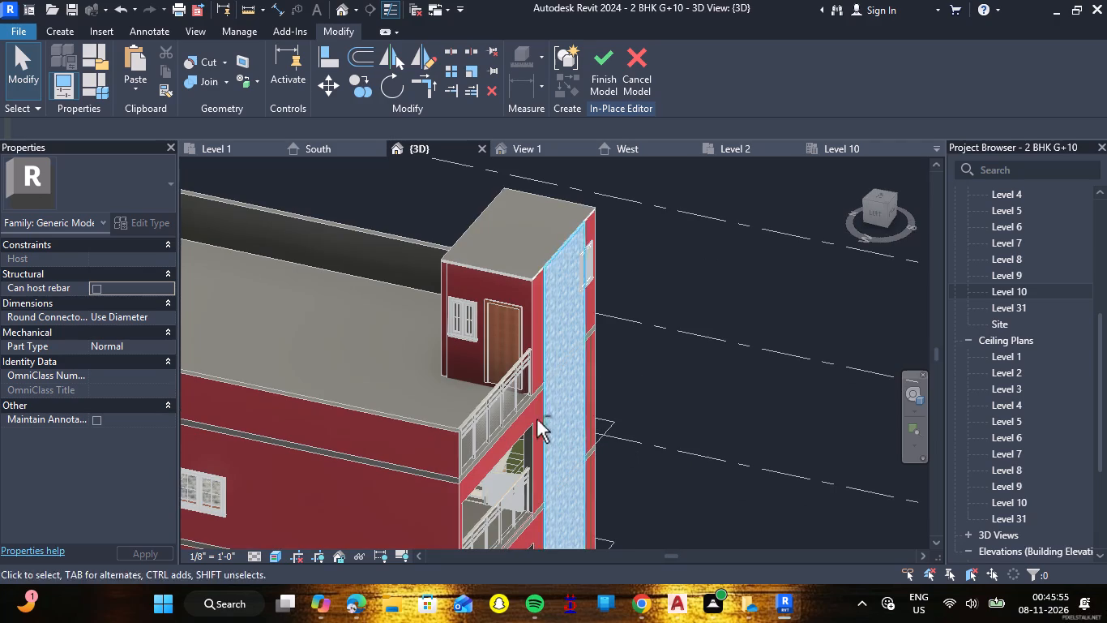
shift+right_drag(536, 419, 535, 419)
right_drag(703, 439, 687, 440)
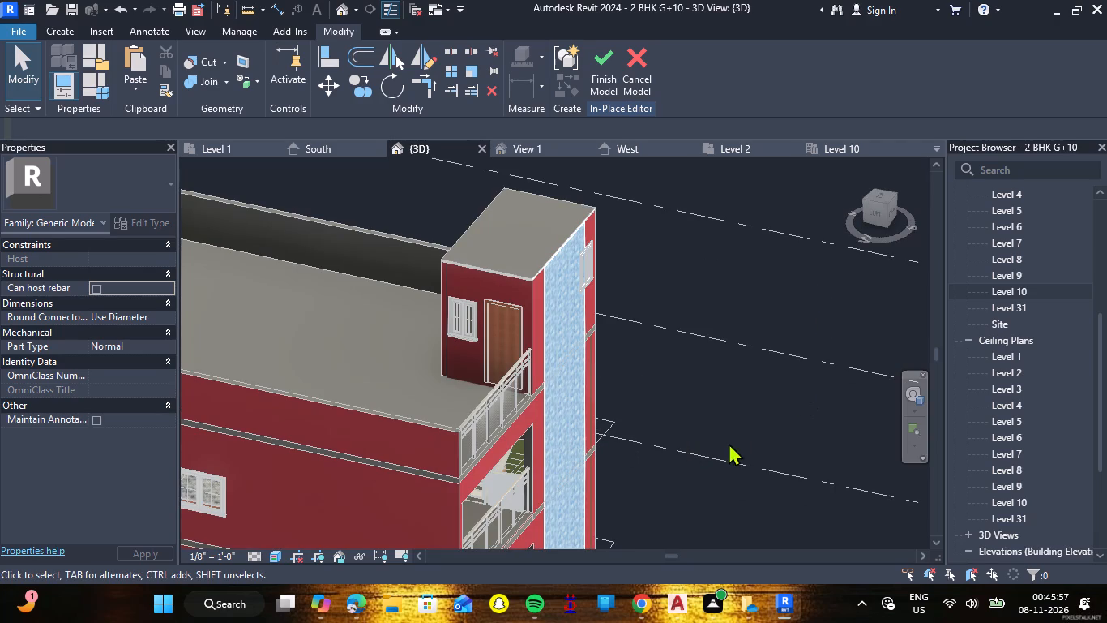
shift+middle_drag(730, 395, 709, 397)
shift+right_drag(730, 395, 636, 402)
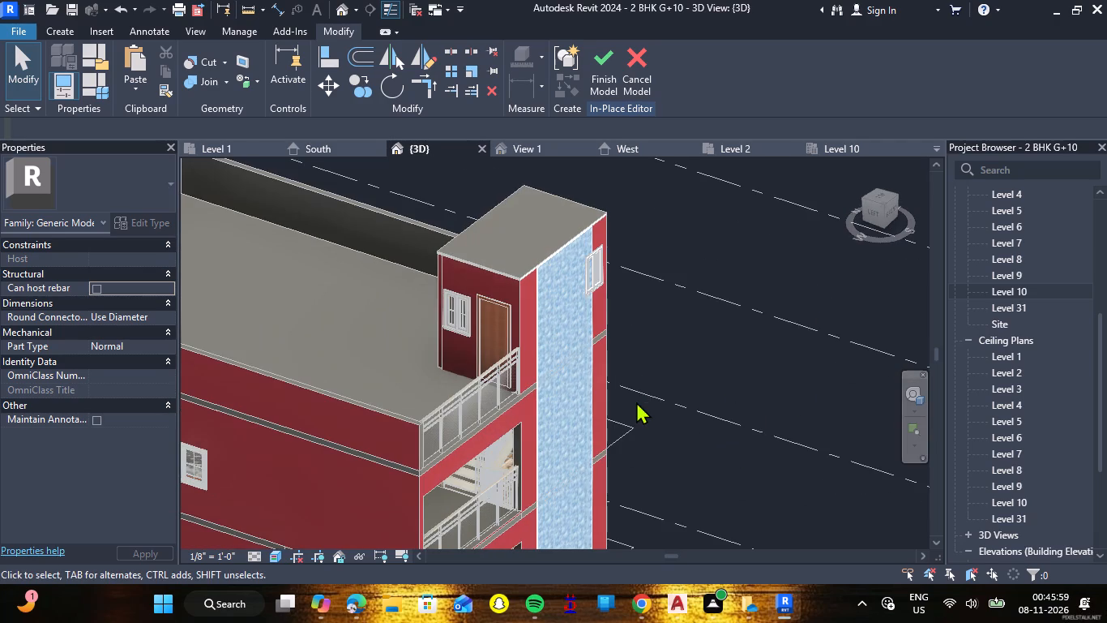
scroll(636, 402, down, 6)
scroll(627, 465, up, 3)
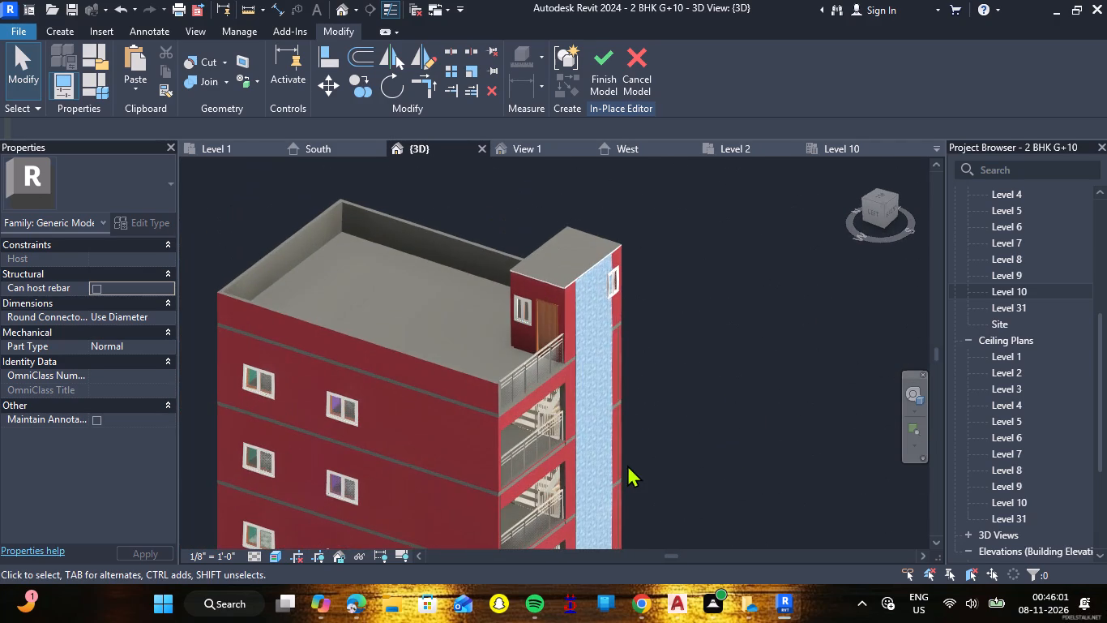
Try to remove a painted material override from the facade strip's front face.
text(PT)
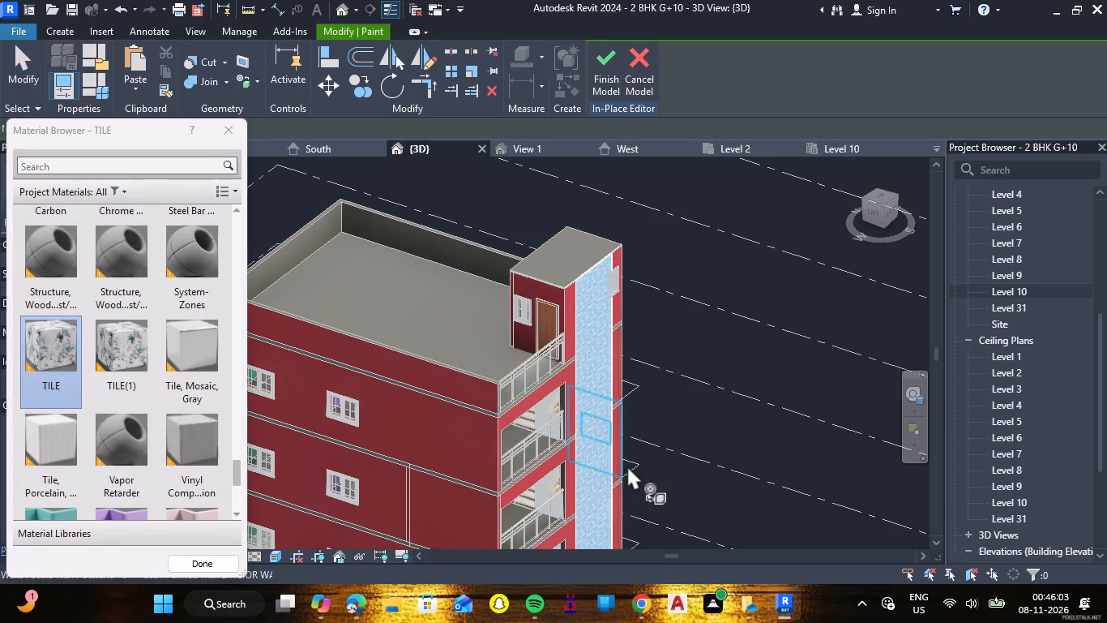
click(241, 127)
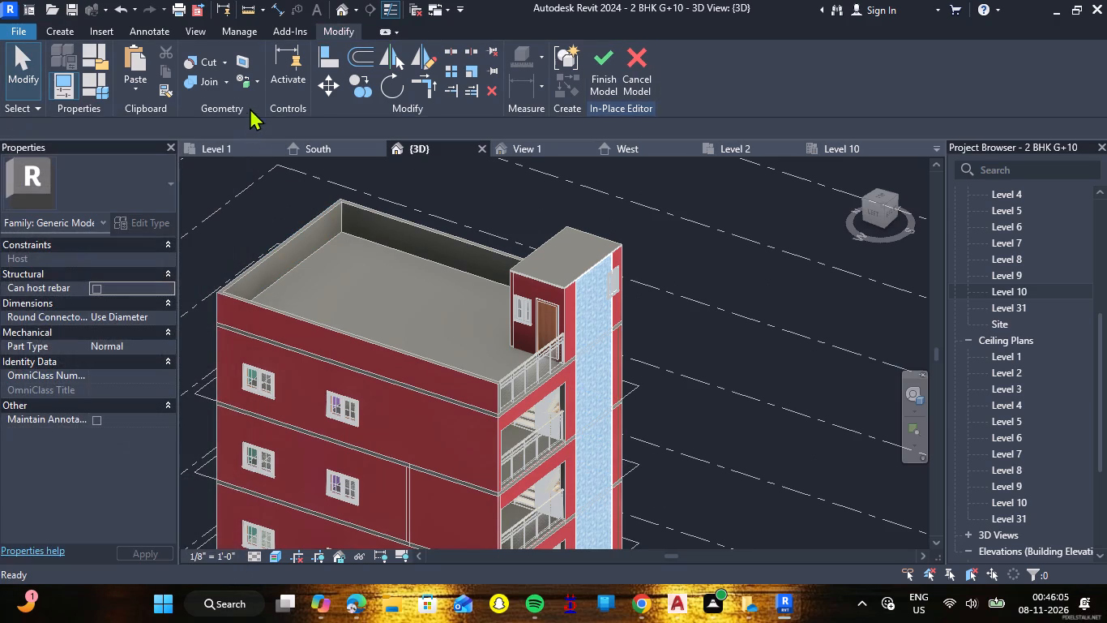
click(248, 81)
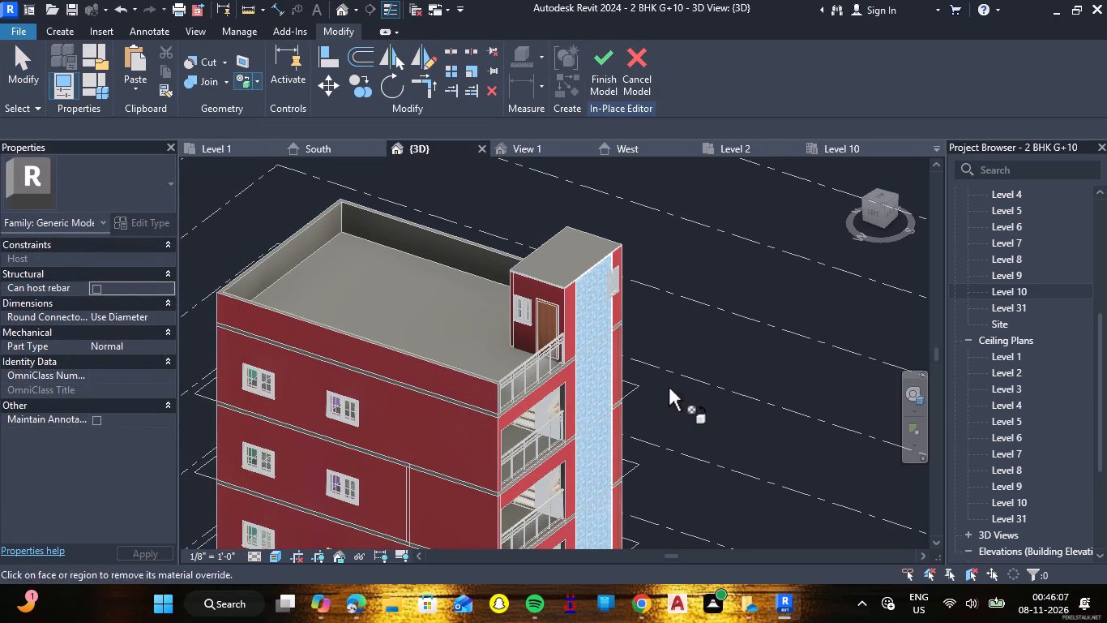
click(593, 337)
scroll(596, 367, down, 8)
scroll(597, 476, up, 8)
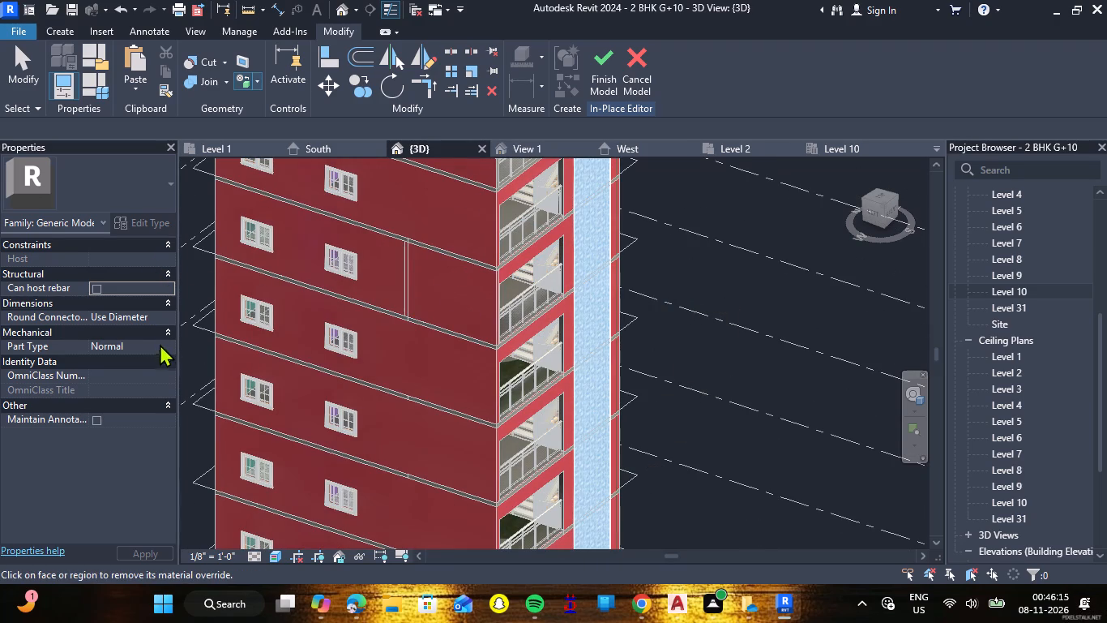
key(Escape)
Select the facade strip extrusion and open its material choices.
click(606, 319)
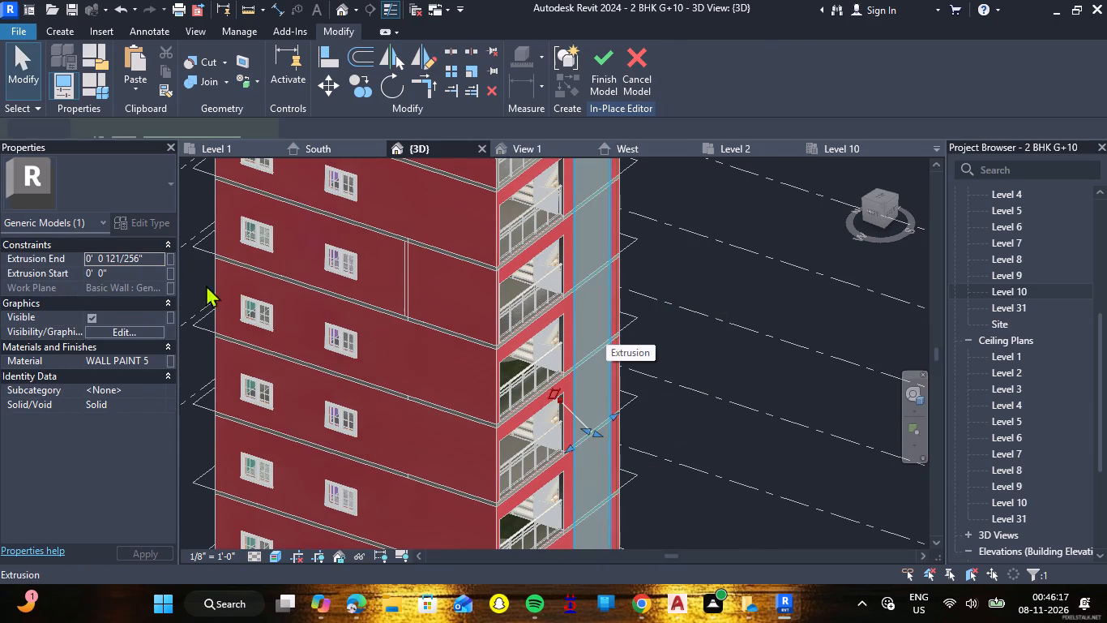
click(154, 361)
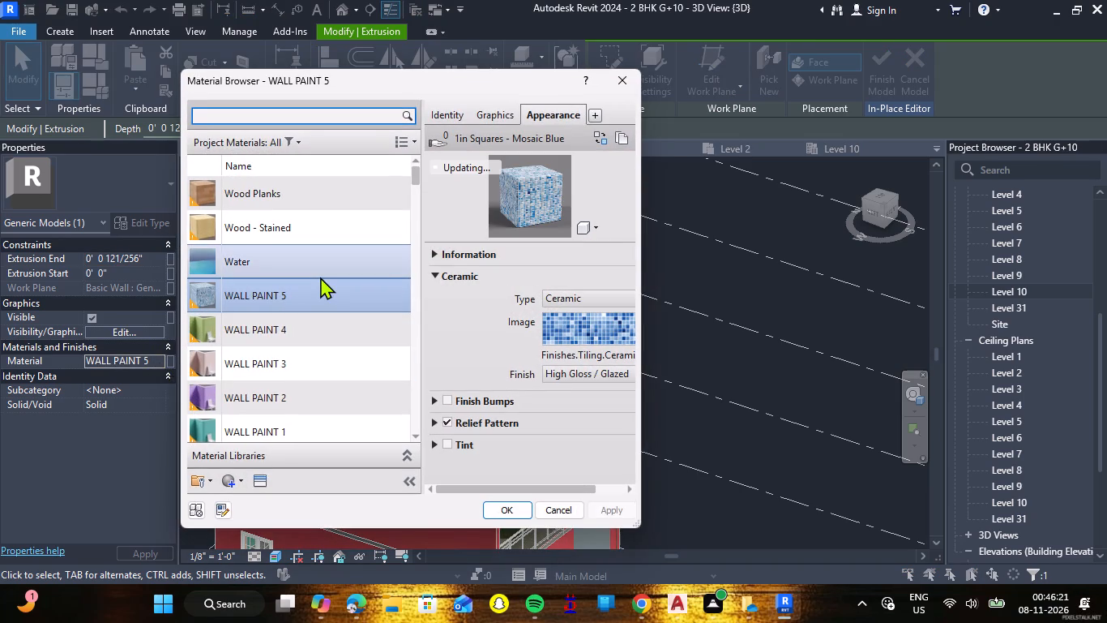
scroll(317, 273, up, 5)
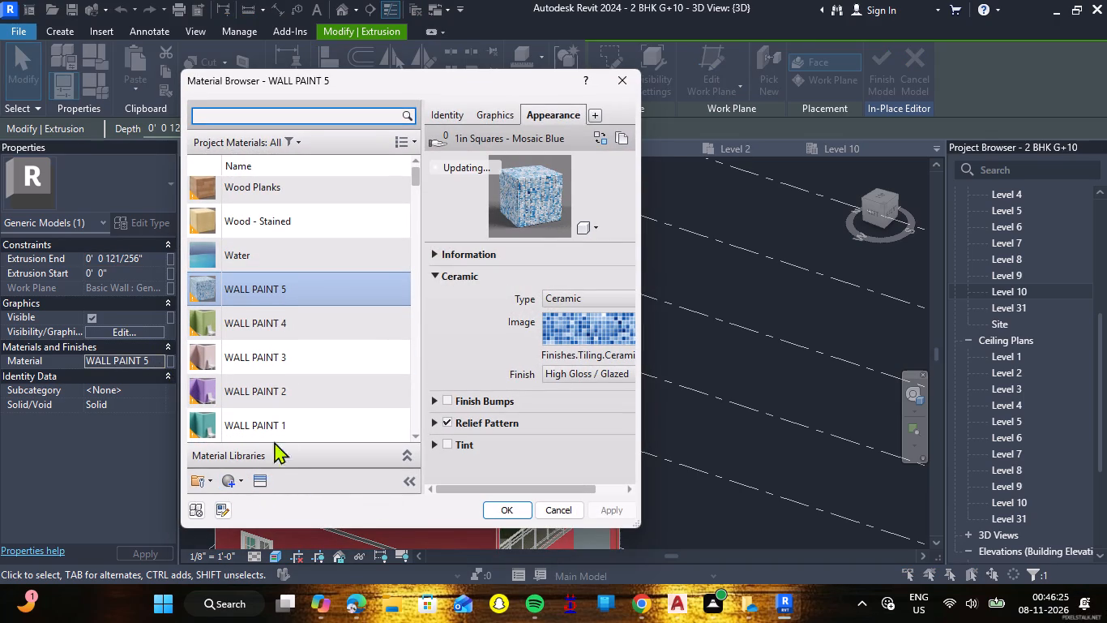
scroll(291, 368, down, 2)
Preview the TILE(1) material and browse the appearance library's Concrete: Cast-In-Place assets.
click(281, 391)
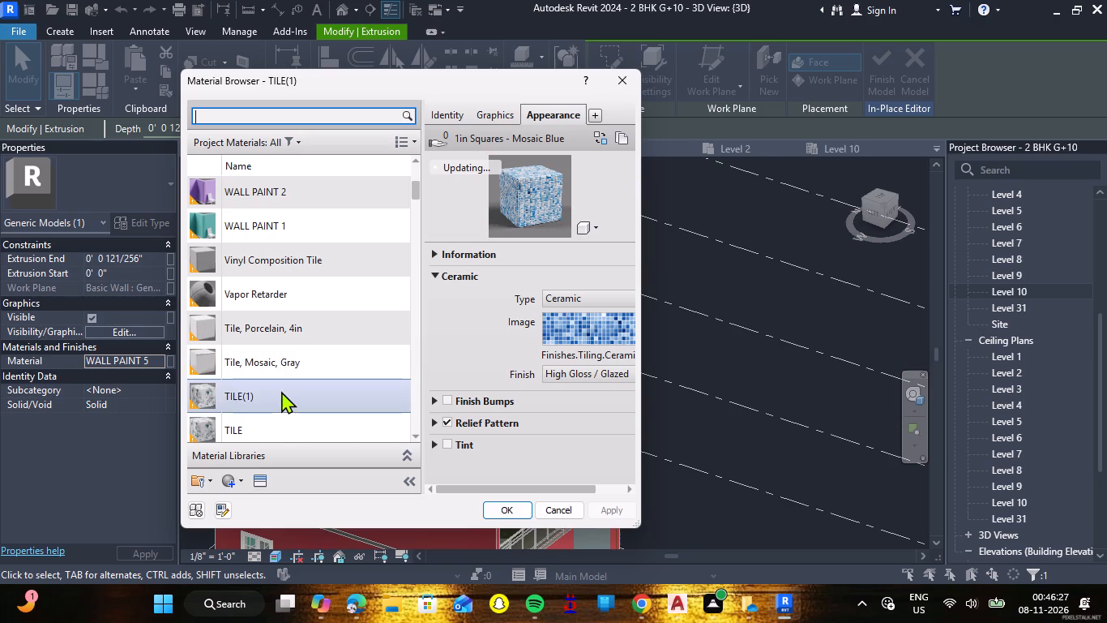
click(263, 484)
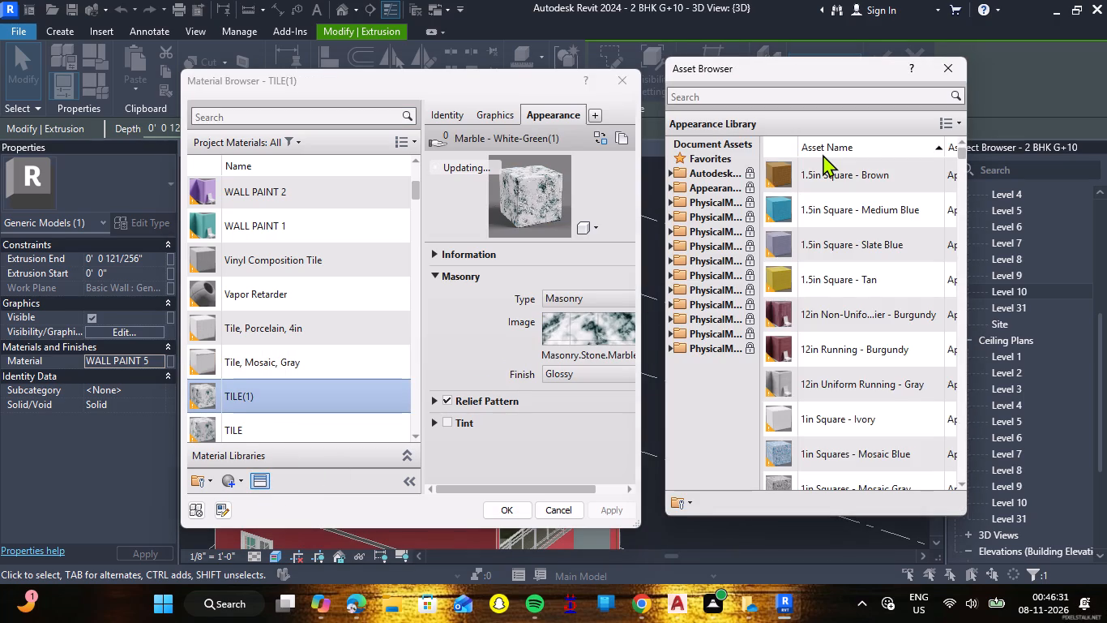
click(673, 188)
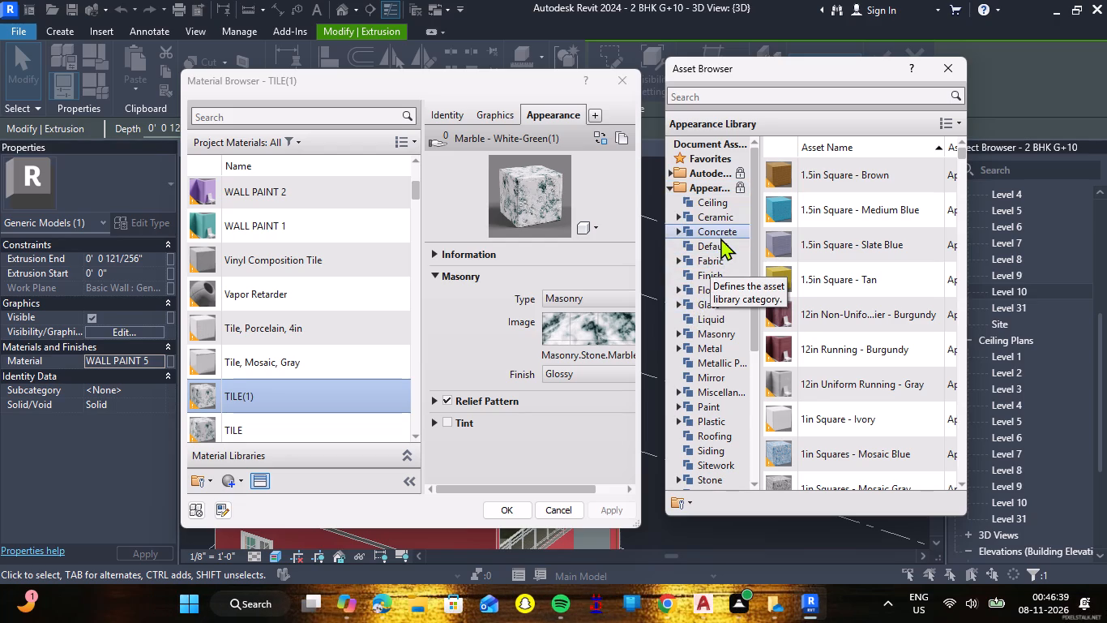
click(678, 234)
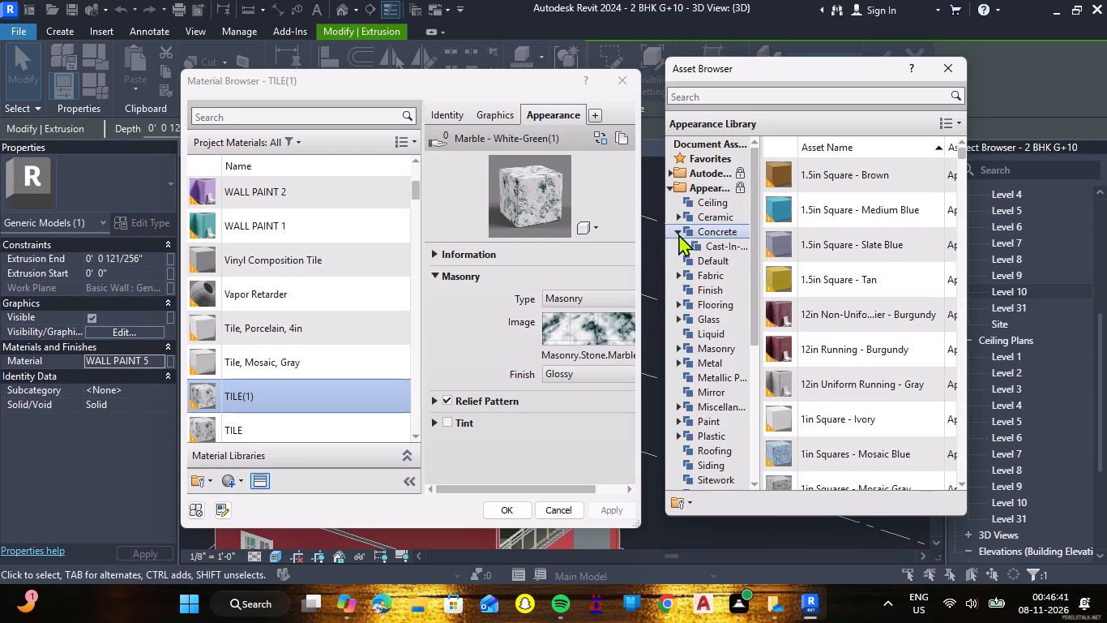
click(730, 251)
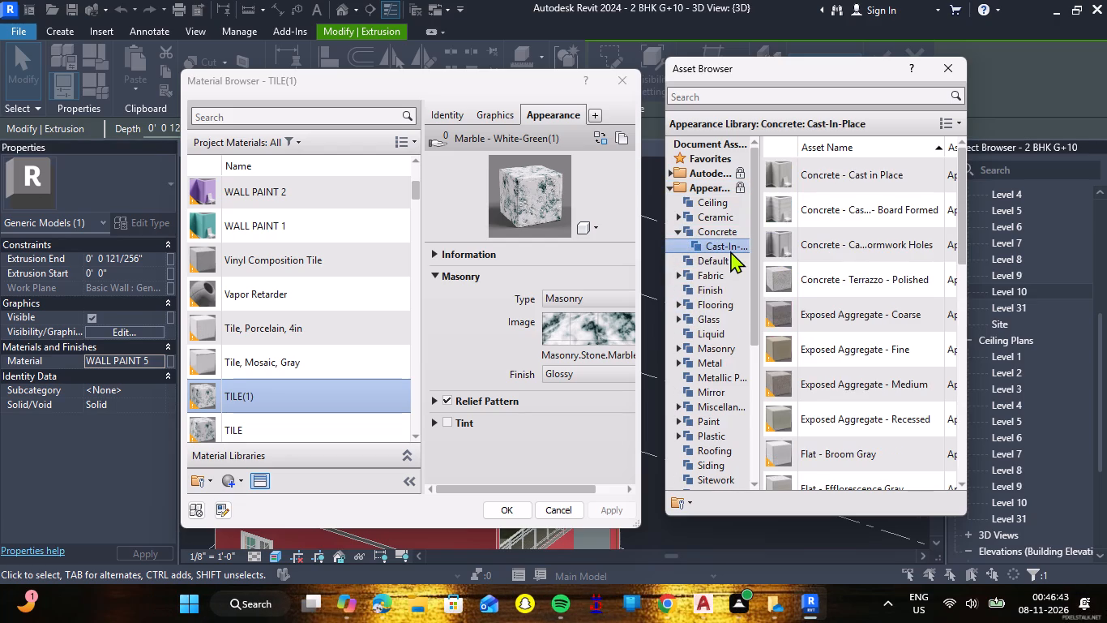
scroll(730, 389, down, 1)
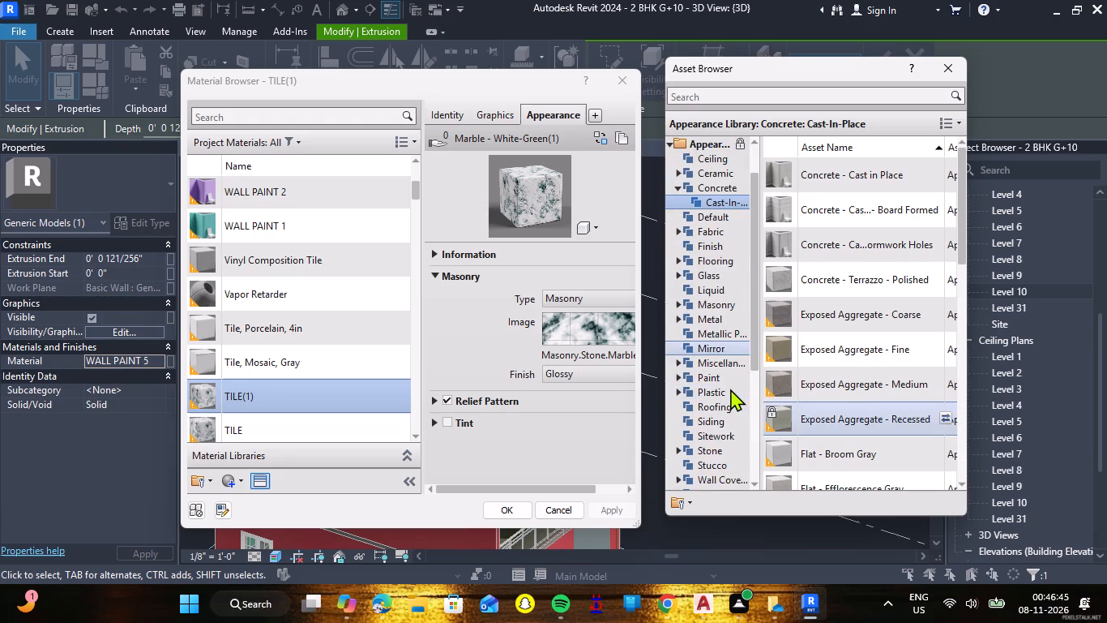
scroll(730, 389, down, 1)
scroll(730, 389, up, 3)
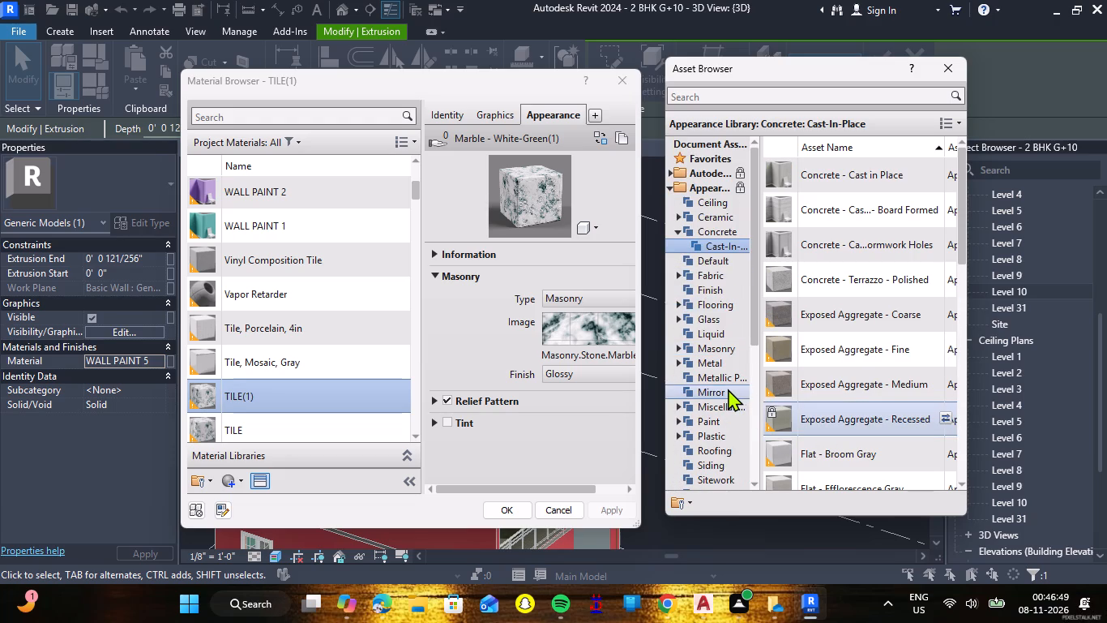
scroll(354, 336, up, 6)
Look through the project materials and the cast-in-place concrete assets for an alternative facade strip finish.
scroll(354, 336, down, 1)
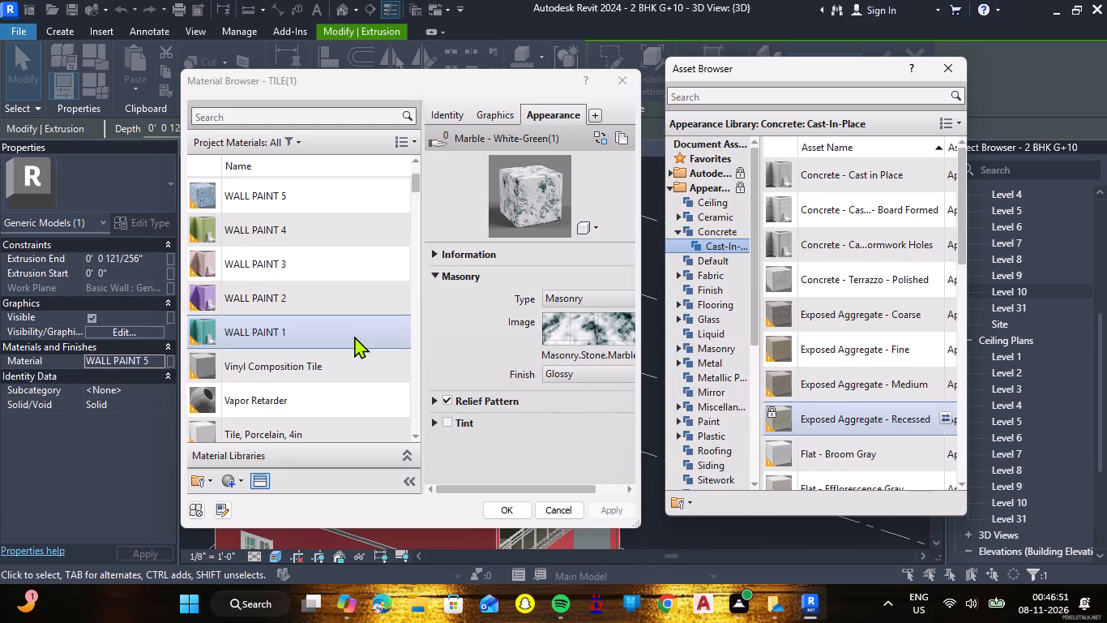
scroll(345, 348, up, 6)
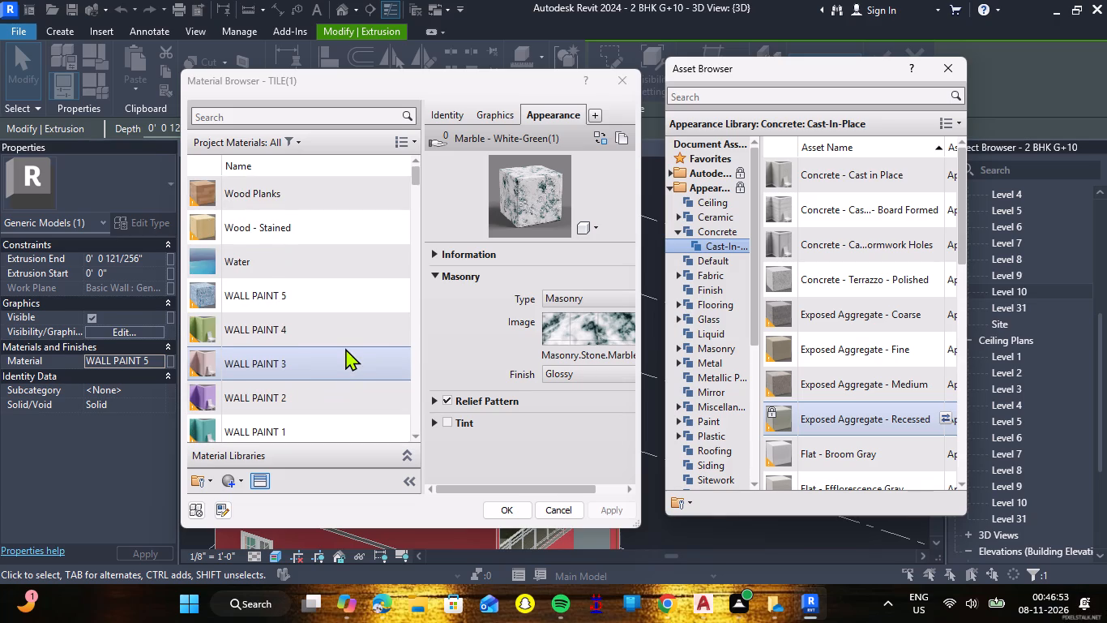
scroll(391, 305, down, 8)
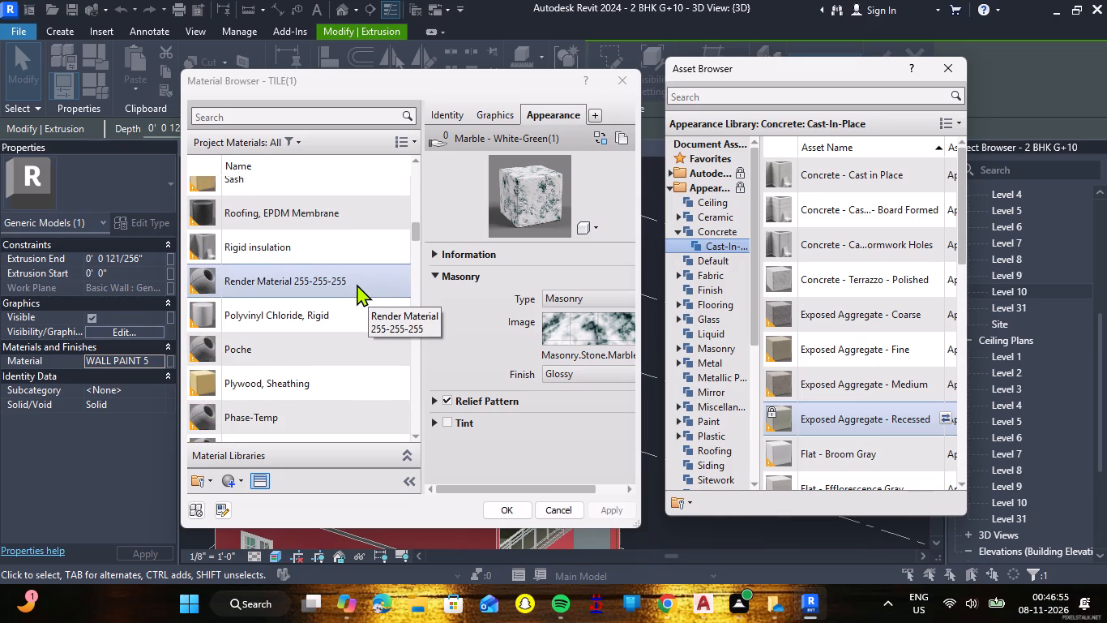
scroll(357, 284, up, 8)
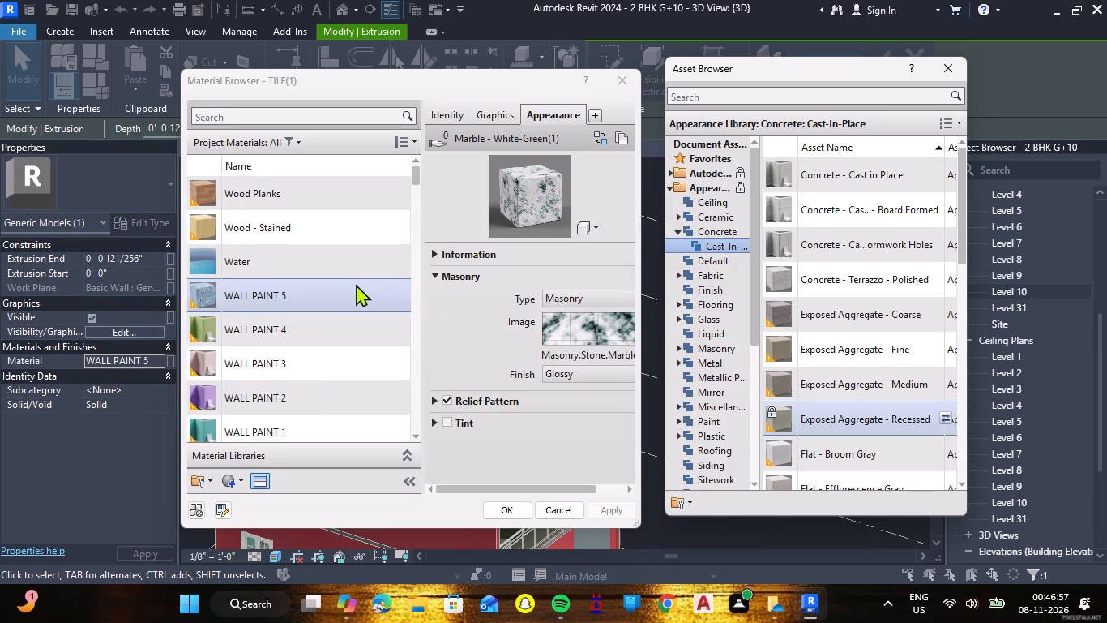
scroll(356, 284, up, 2)
scroll(356, 284, down, 10)
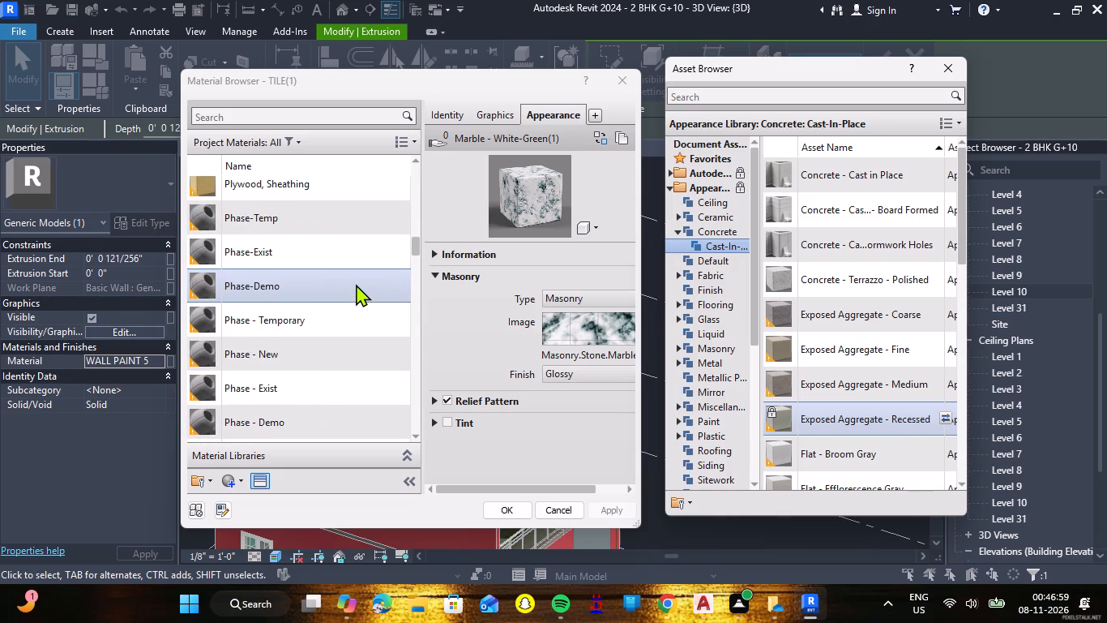
scroll(356, 284, up, 1)
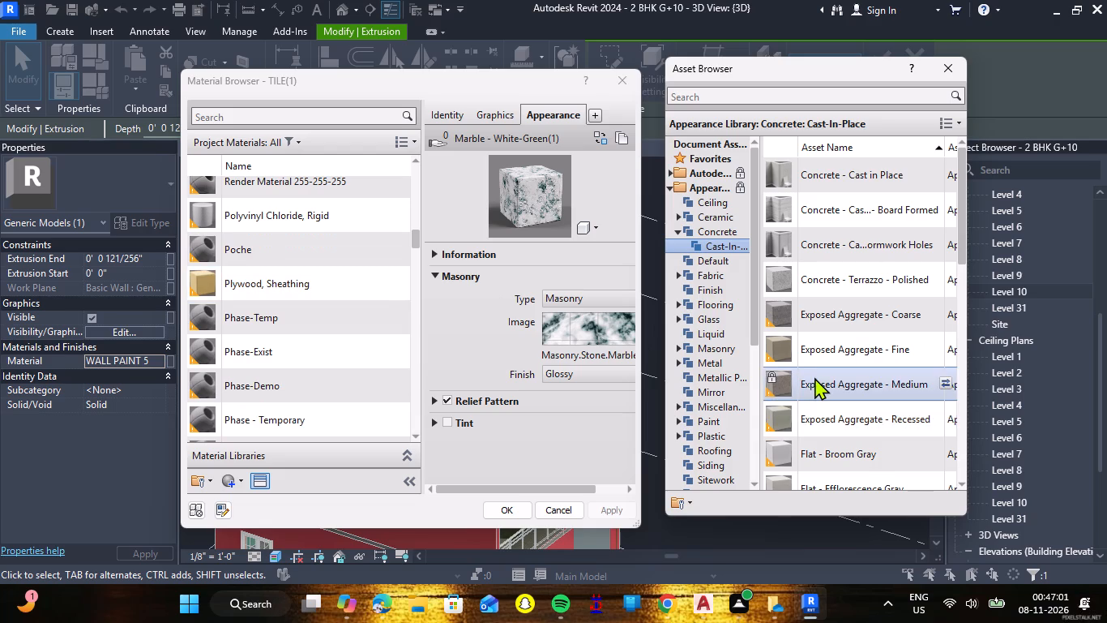
scroll(814, 377, down, 6)
scroll(713, 374, down, 2)
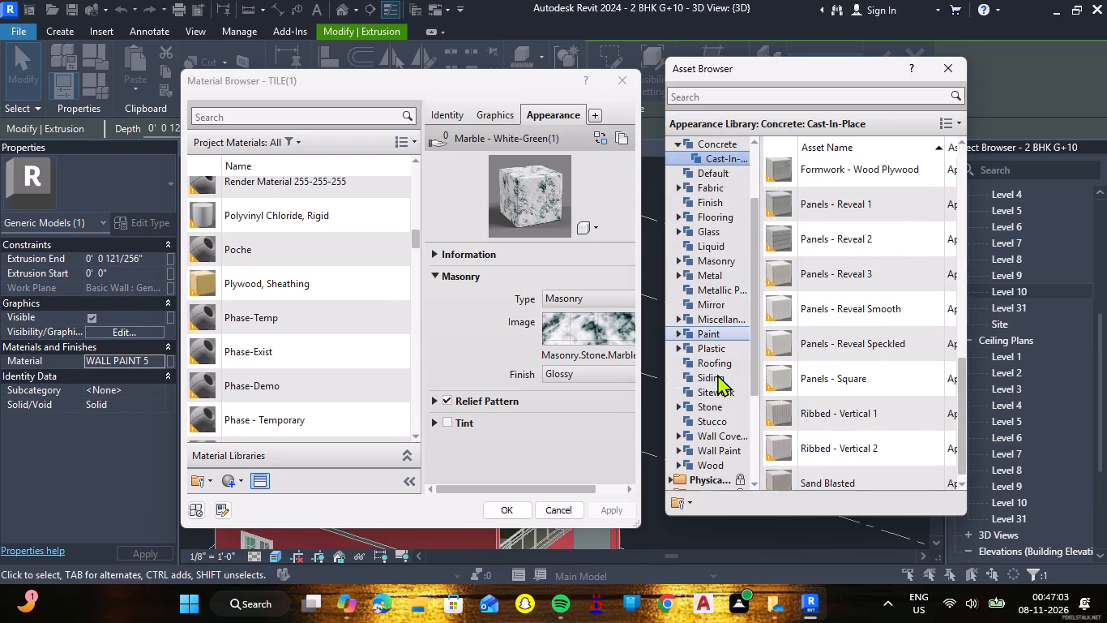
scroll(717, 374, down, 1)
scroll(711, 367, up, 4)
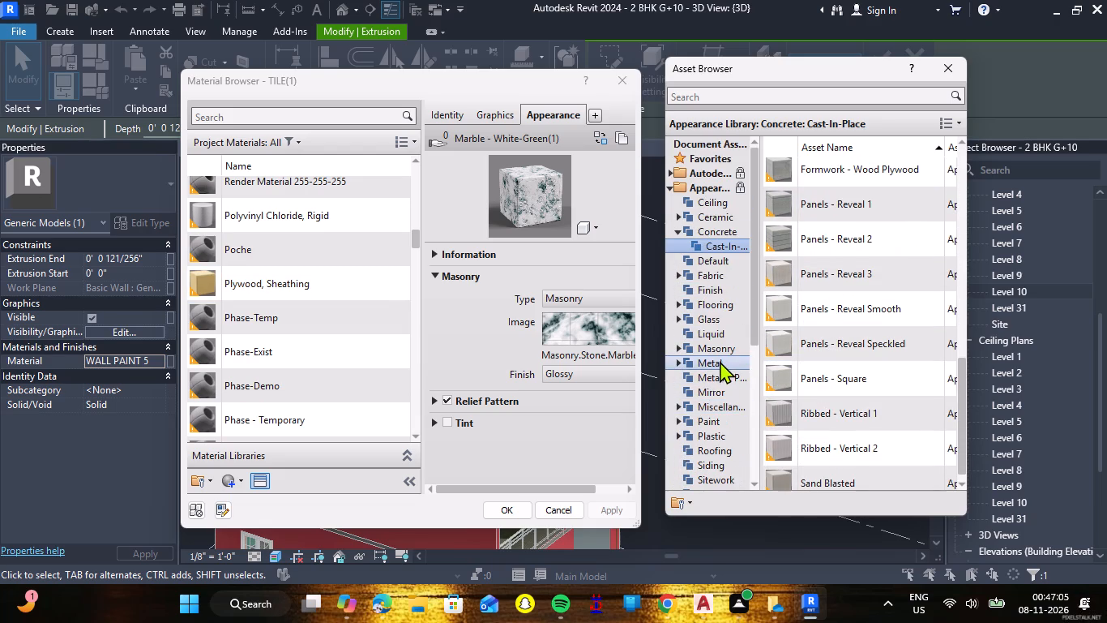
scroll(719, 361, up, 1)
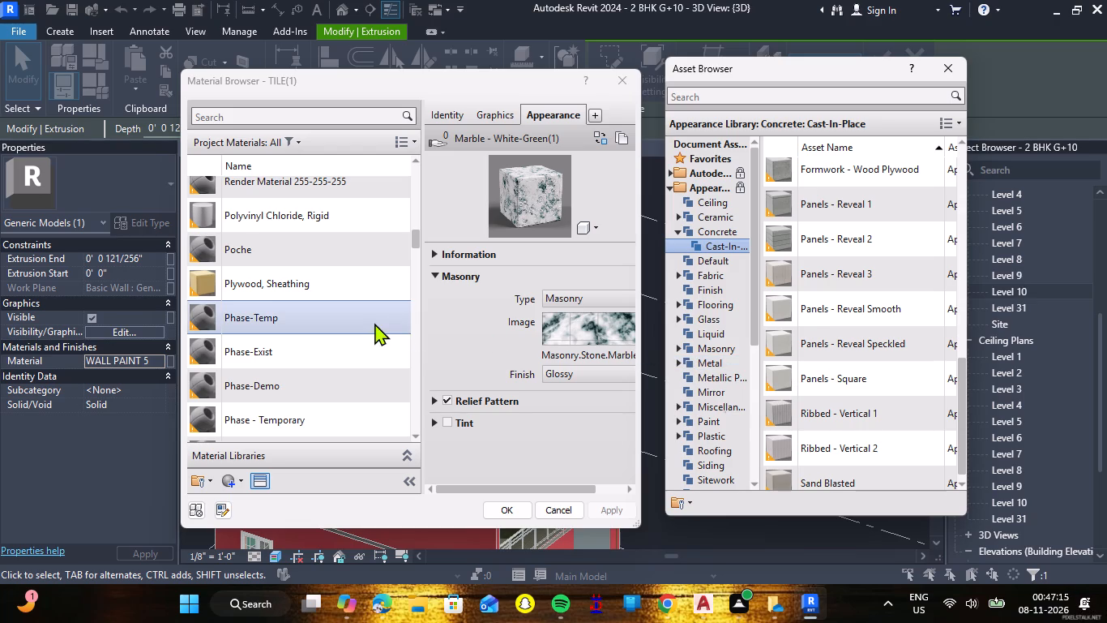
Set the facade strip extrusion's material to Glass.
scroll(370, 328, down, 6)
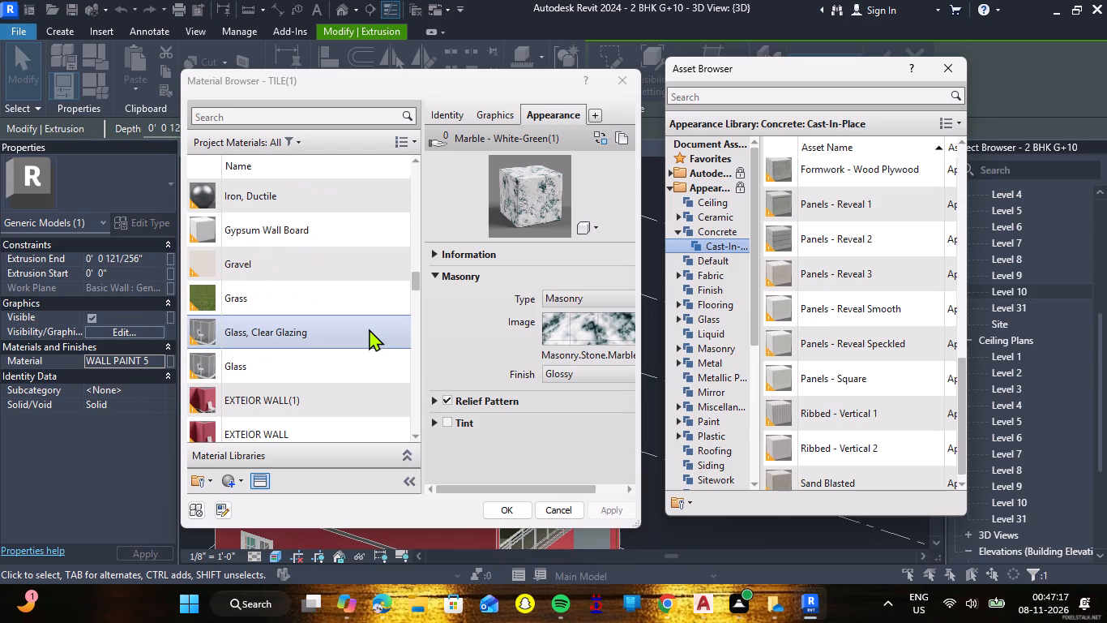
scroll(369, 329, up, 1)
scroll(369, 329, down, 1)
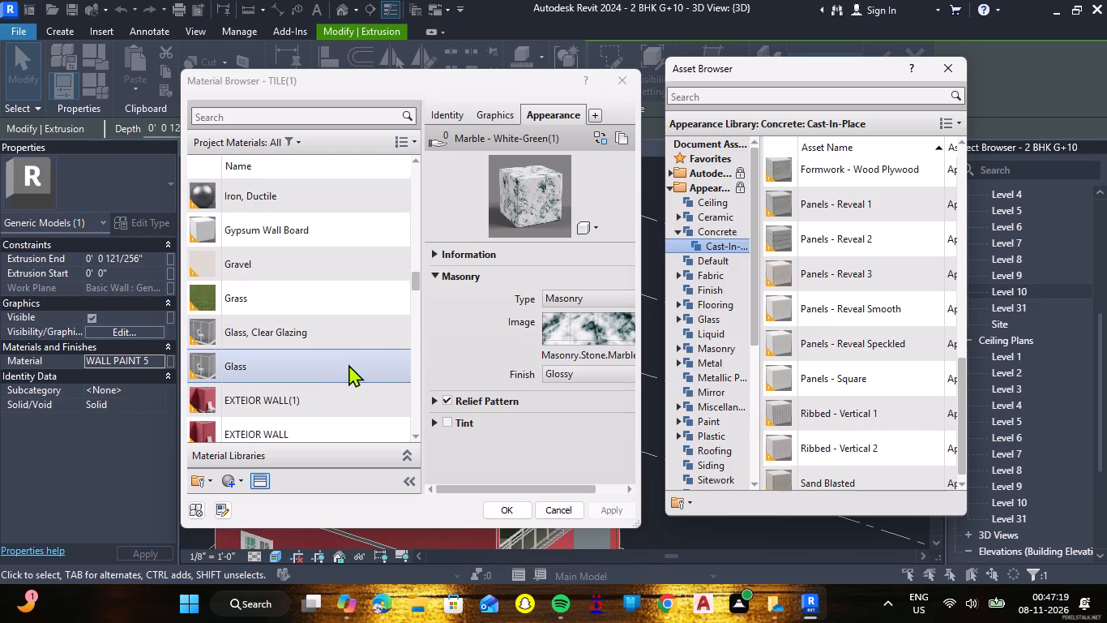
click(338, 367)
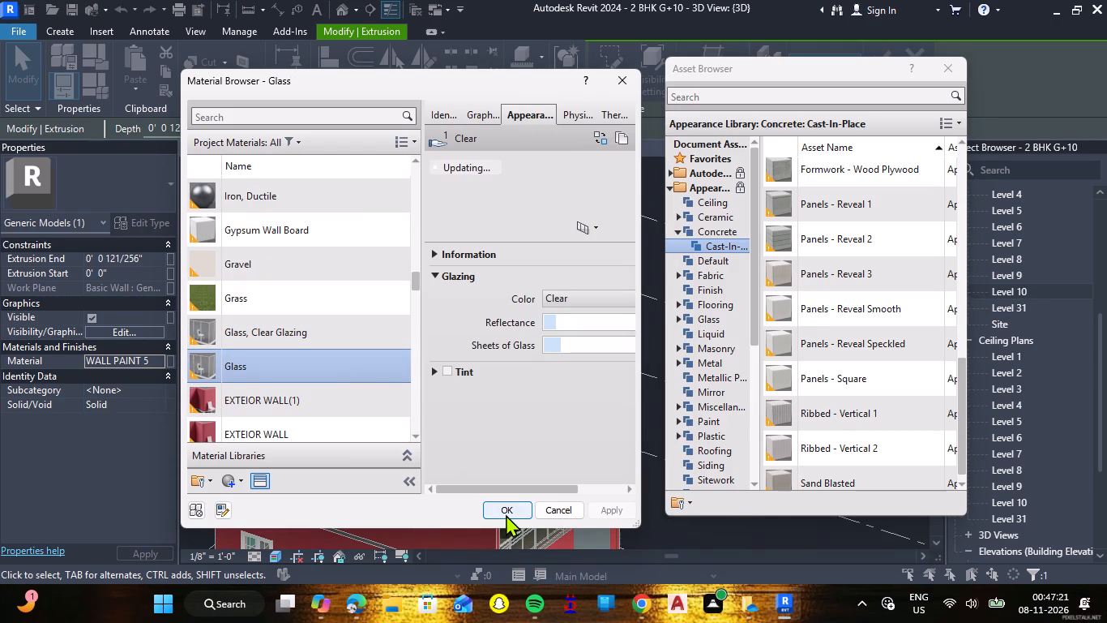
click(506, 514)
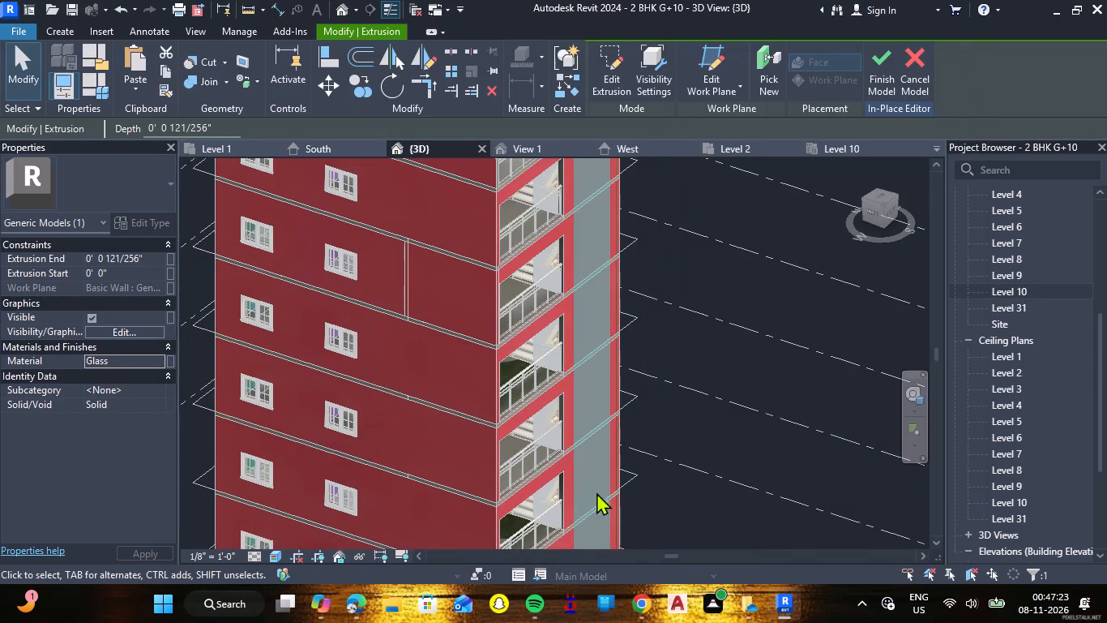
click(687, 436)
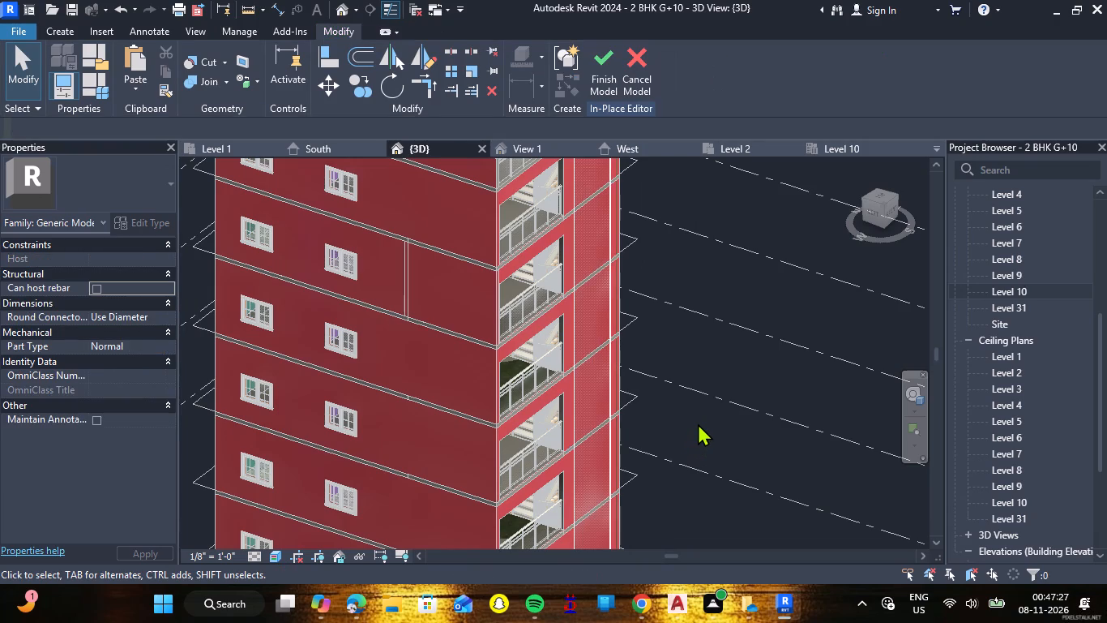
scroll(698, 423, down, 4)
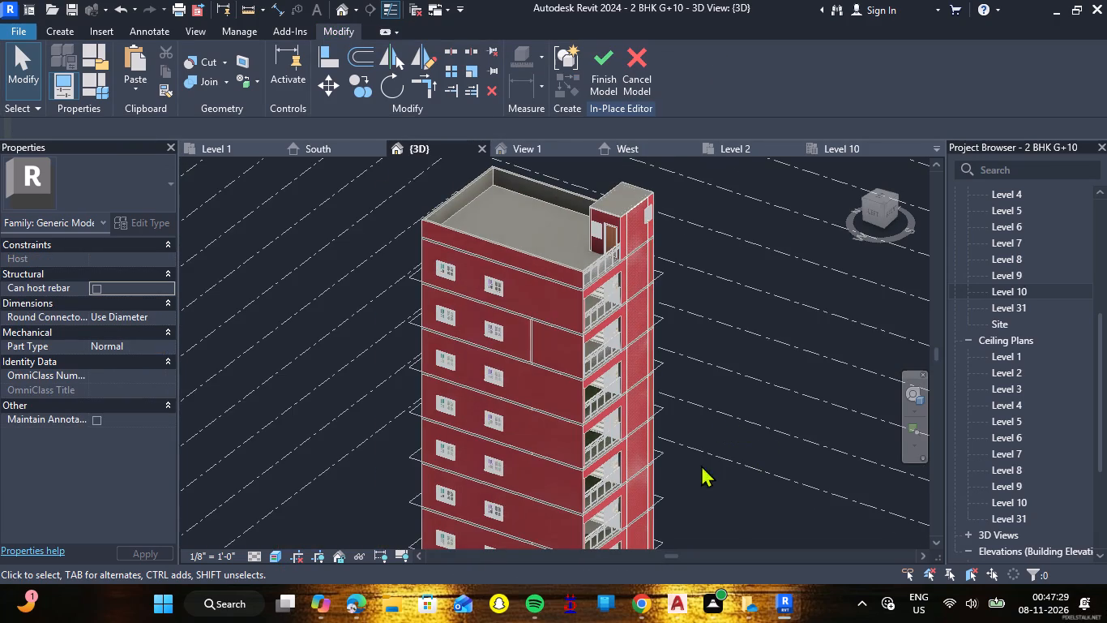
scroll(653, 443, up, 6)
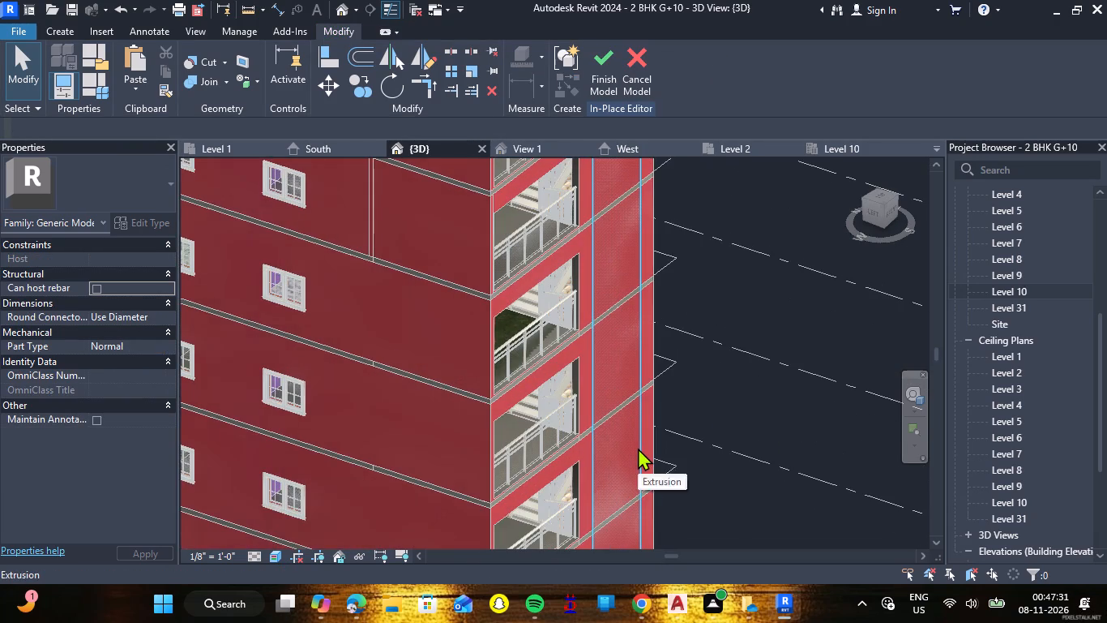
Change the facade strip extrusion's material to Brick, Common from the project materials.
click(638, 448)
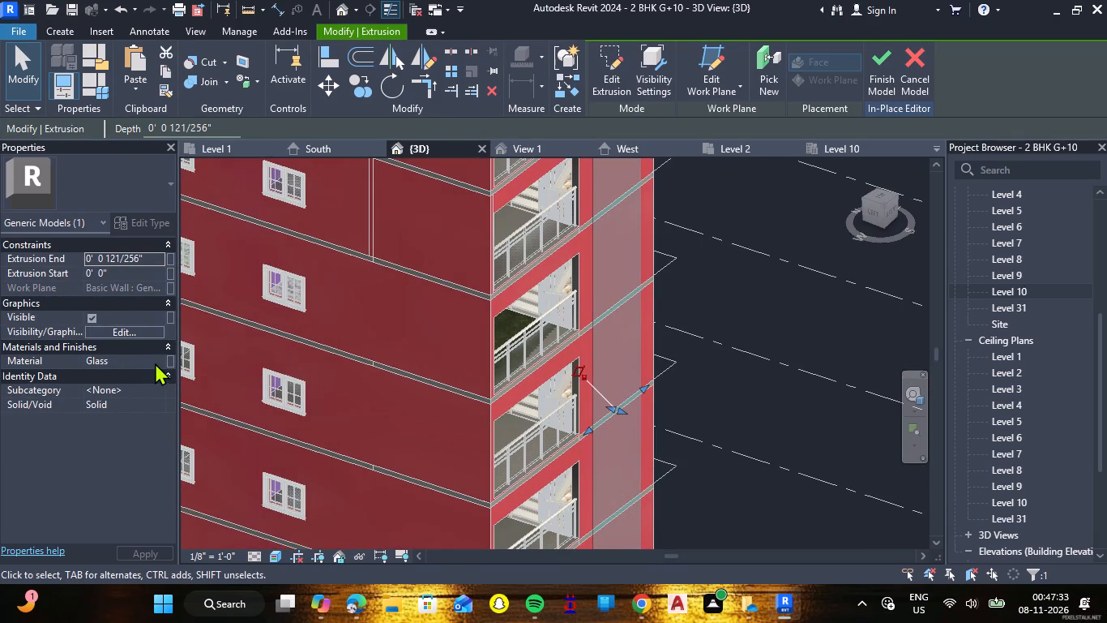
click(157, 357)
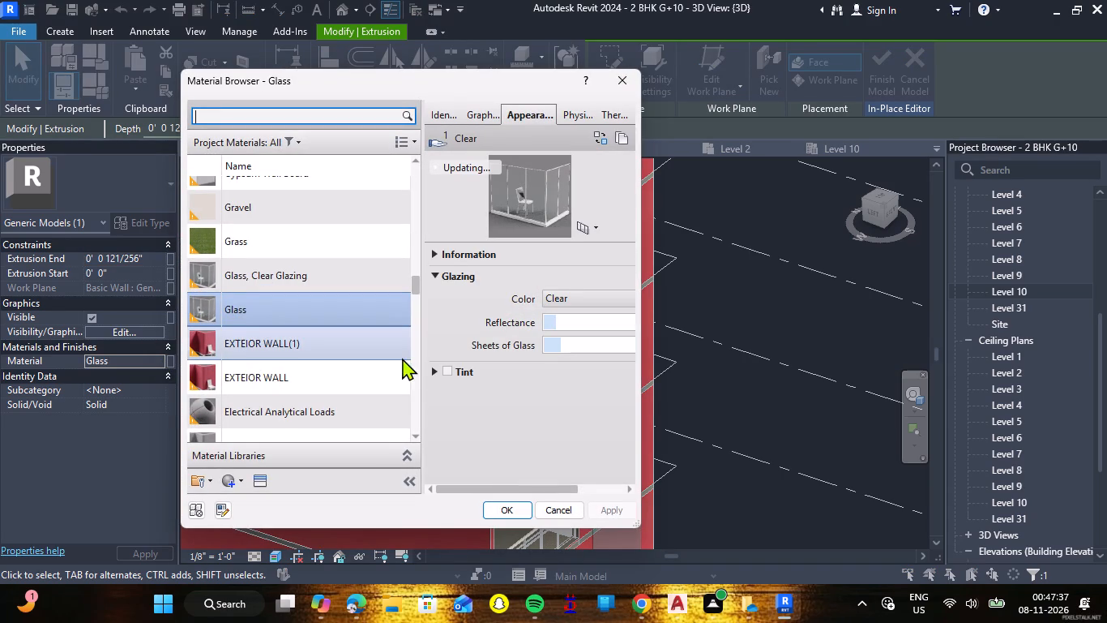
scroll(241, 402, down, 2)
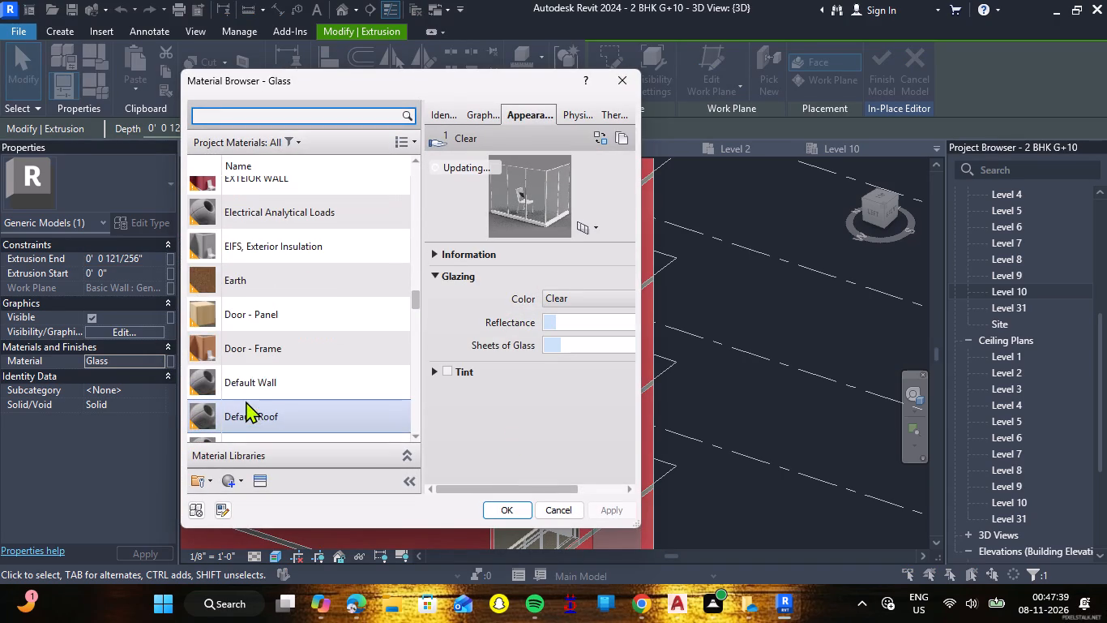
scroll(277, 361, down, 3)
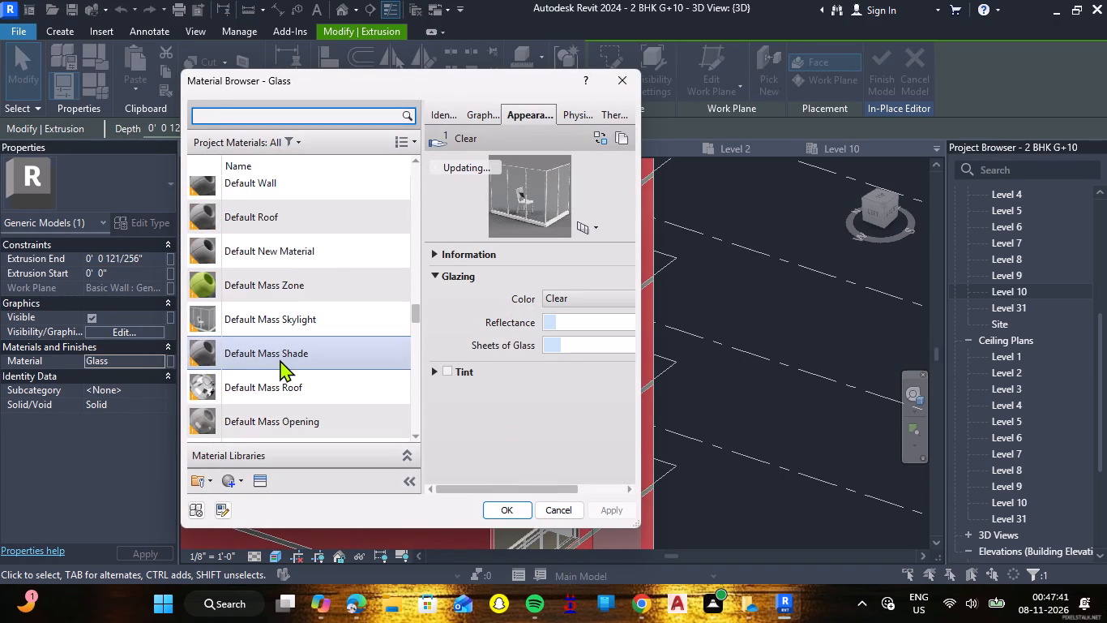
scroll(280, 359, down, 5)
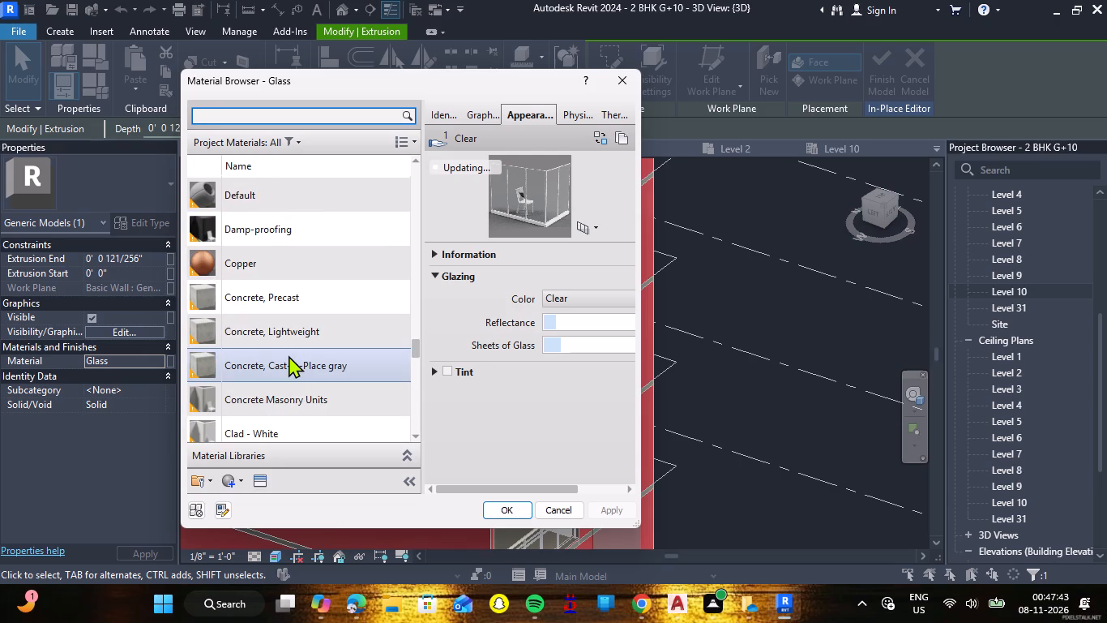
scroll(289, 355, down, 3)
scroll(289, 355, up, 1)
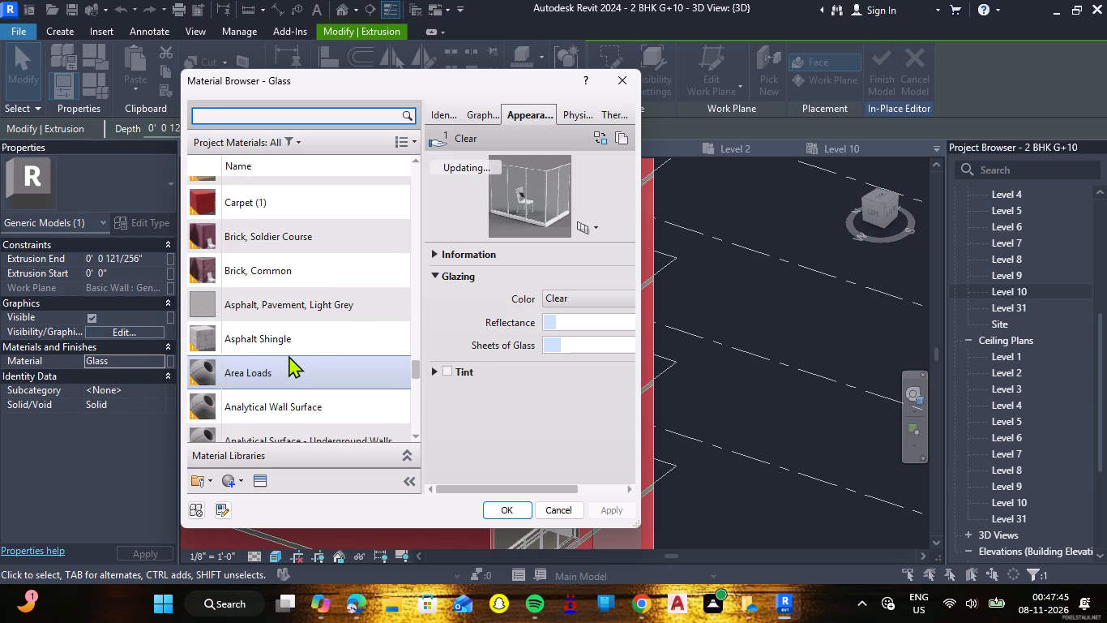
click(287, 273)
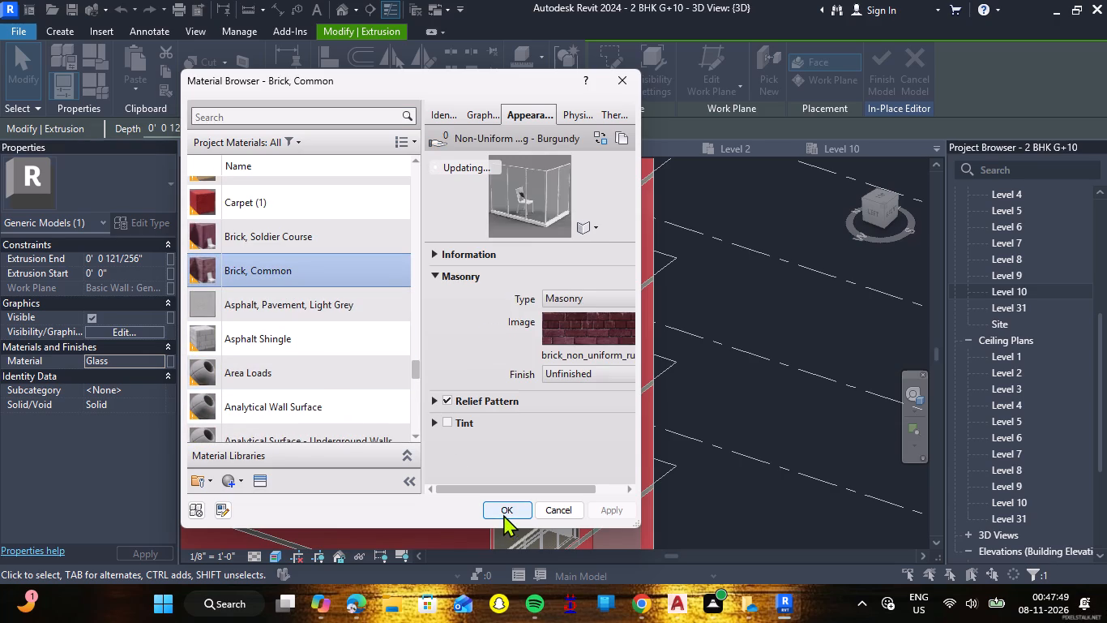
click(502, 510)
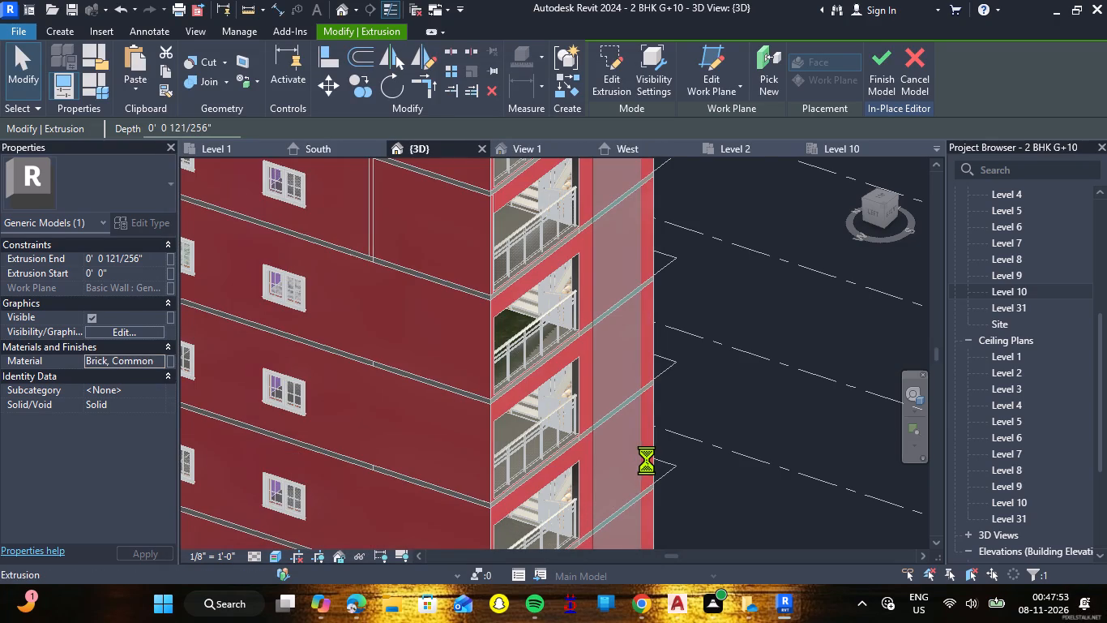
click(703, 487)
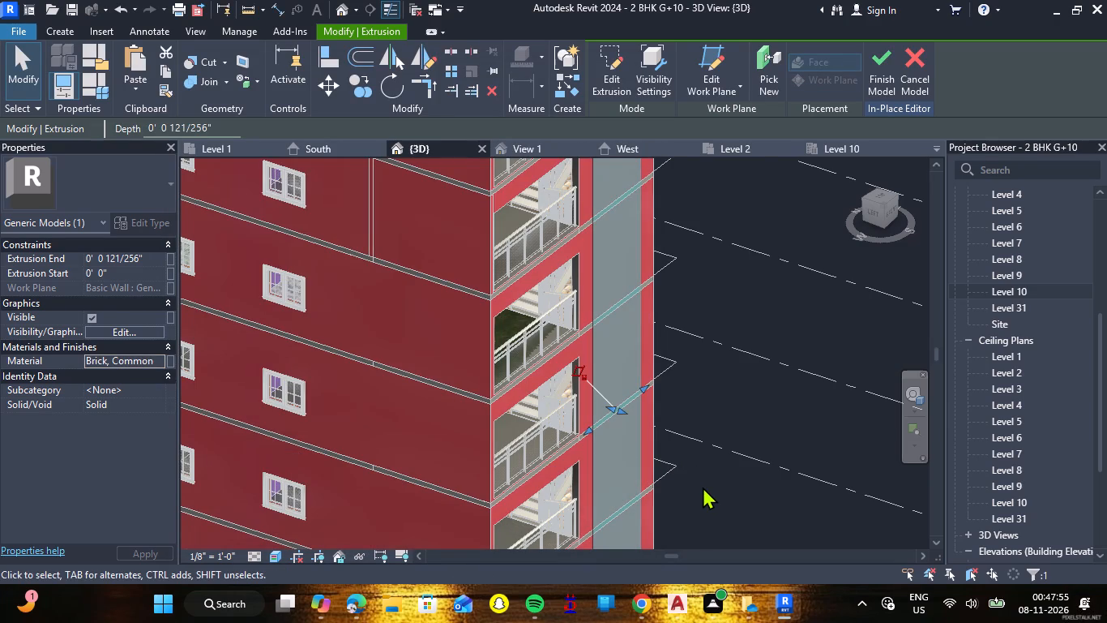
scroll(701, 410, down, 2)
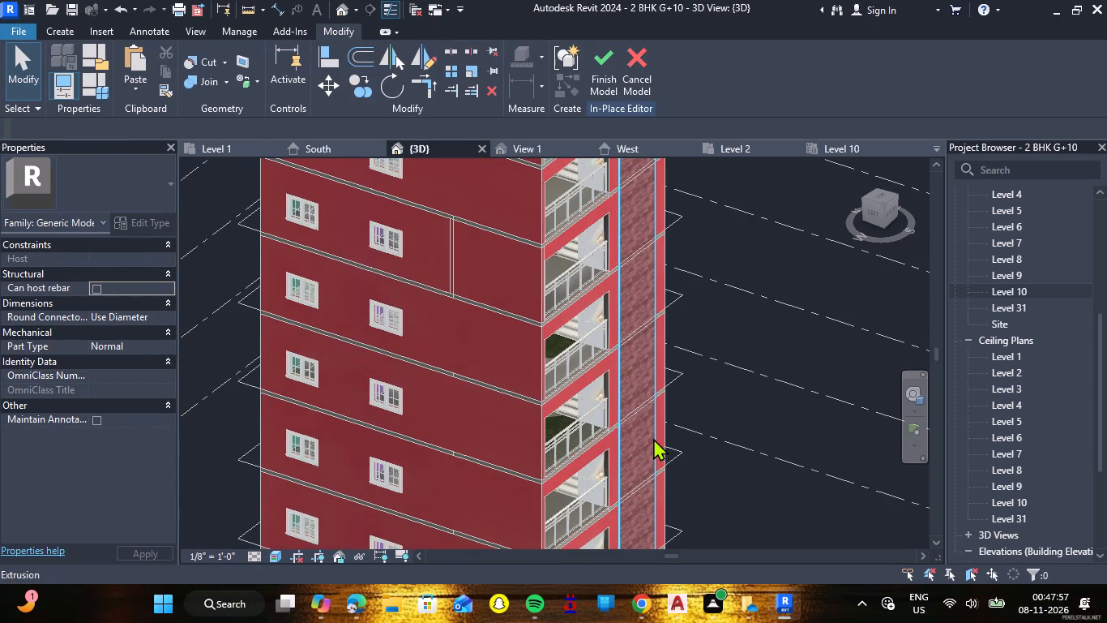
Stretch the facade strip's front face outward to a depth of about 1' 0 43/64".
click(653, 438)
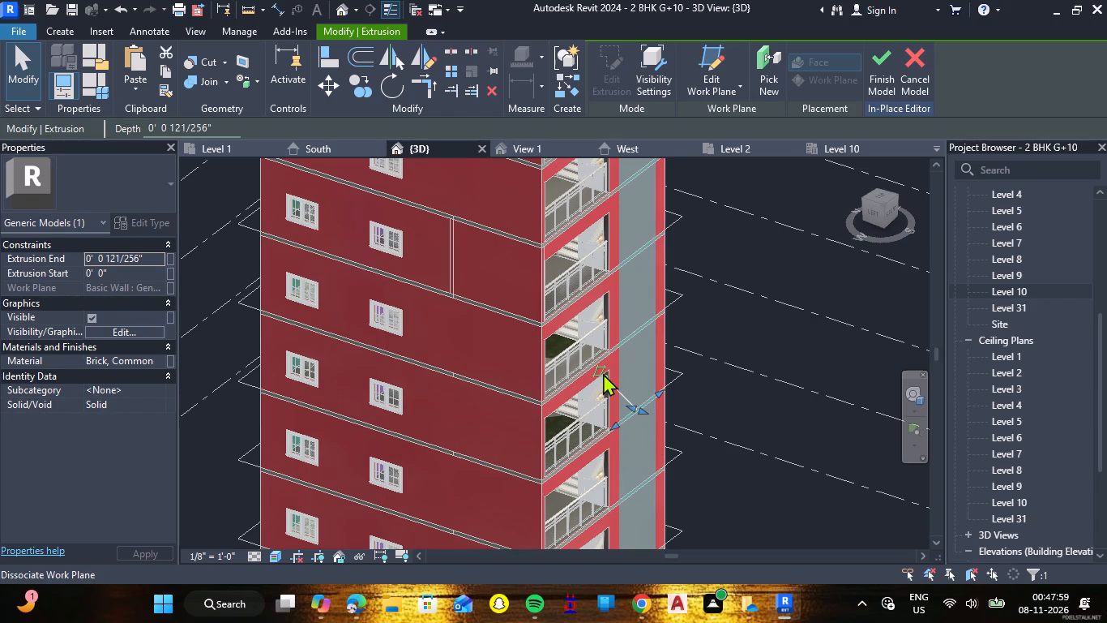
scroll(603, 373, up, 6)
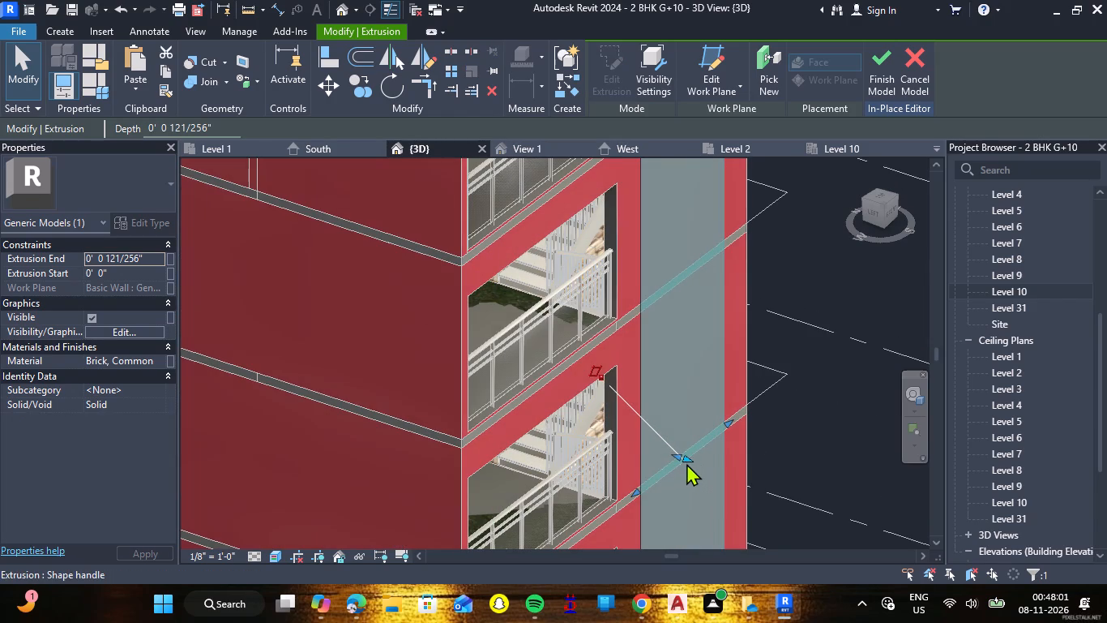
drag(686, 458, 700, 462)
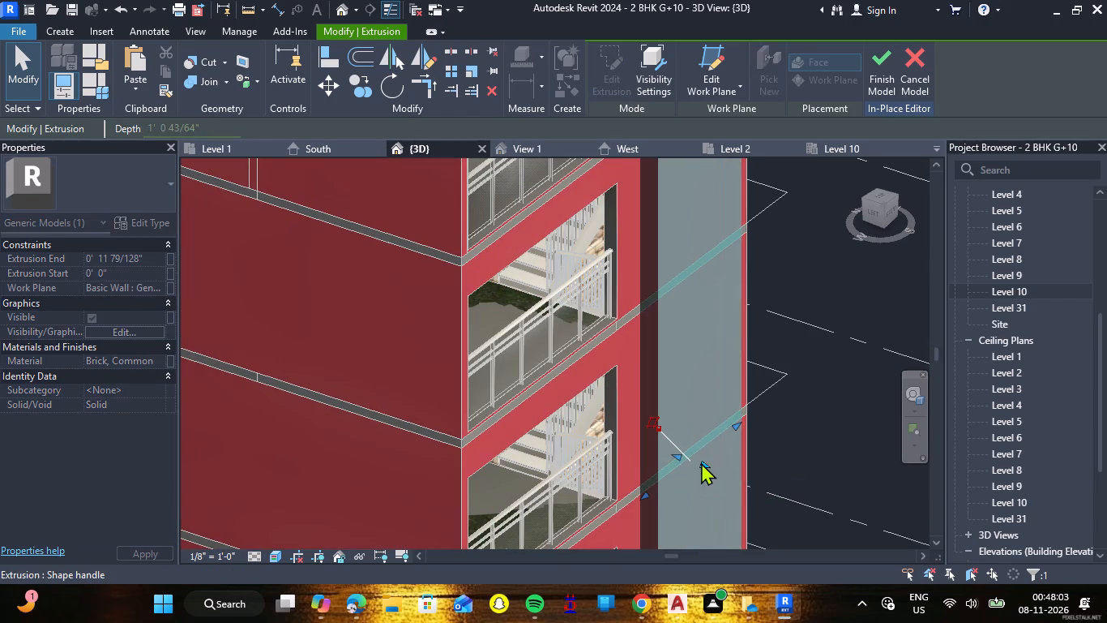
Set the facade strip's extrusion end to 10".
scroll(383, 435, down, 3)
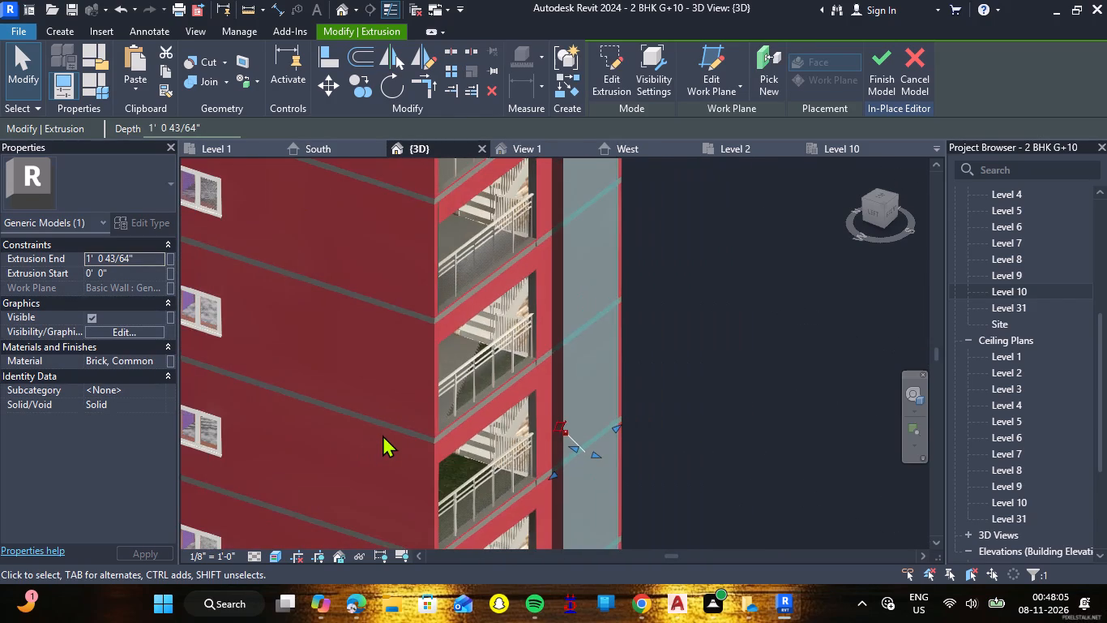
scroll(383, 435, down, 2)
click(140, 262)
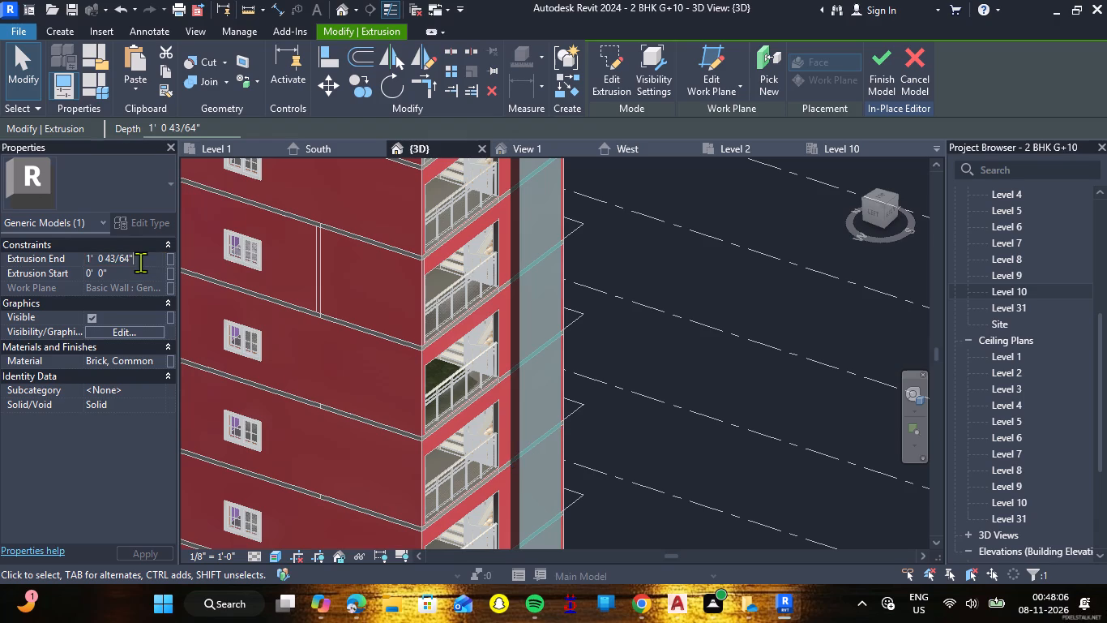
key(BackSpace)
key(BackSpace)
key(BackSpace)
key(BackSpace)
key(BackSpace)
key(BackSpace)
key(BackSpace)
key(BackSpace)
key(BackSpace)
key(BackSpace)
key(BackSpace)
key(BackSpace)
key(BackSpace)
key(BackSpace)
key(BackSpace)
key(BackSpace)
key(BackSpace)
text(10)
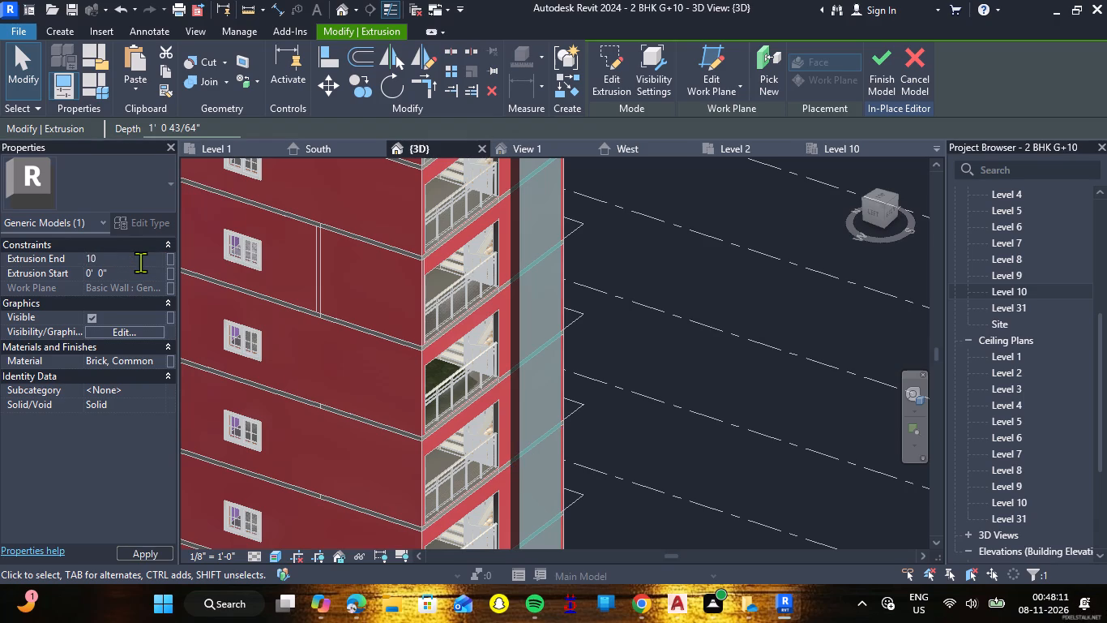
key(shift+quotedbl)
key(Return)
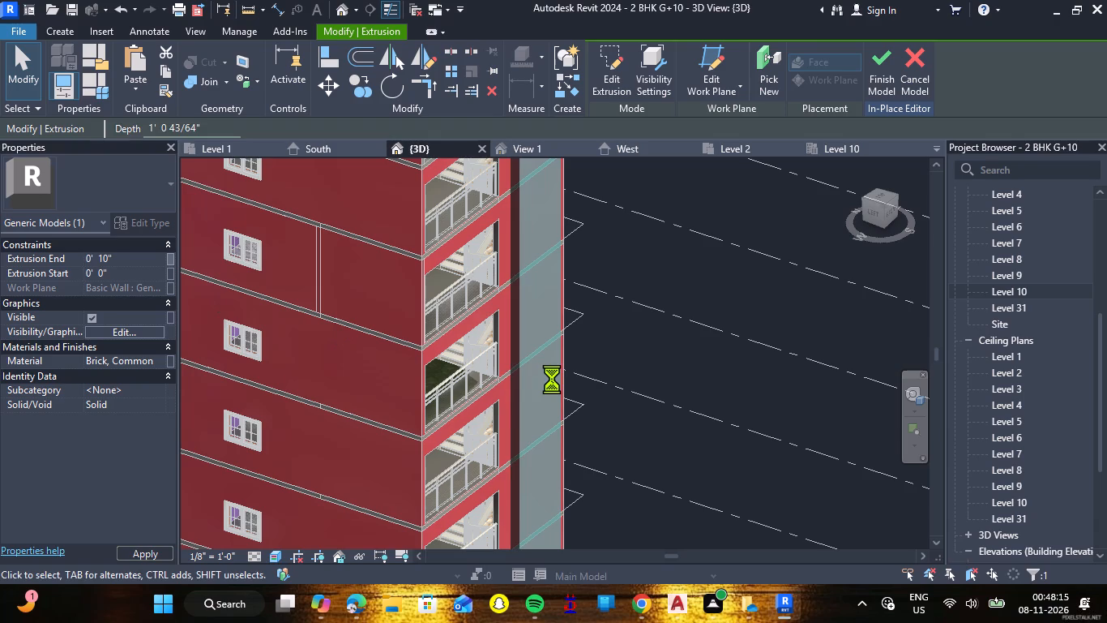
click(605, 423)
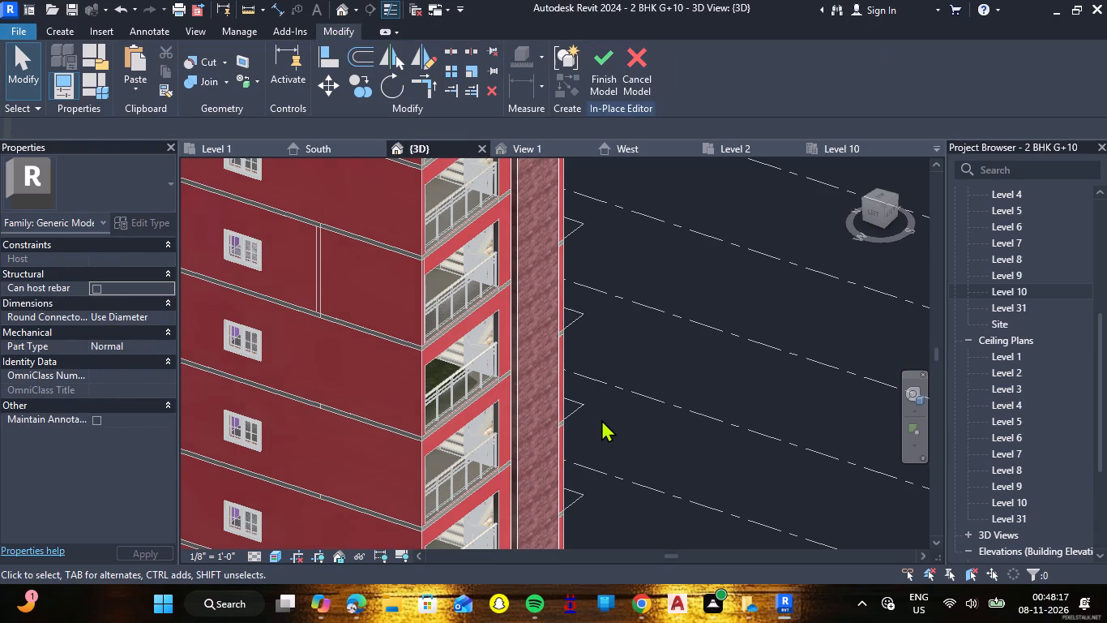
Examine the brick facade strip over the whole building height, from the corner and from the front.
scroll(601, 419, down, 12)
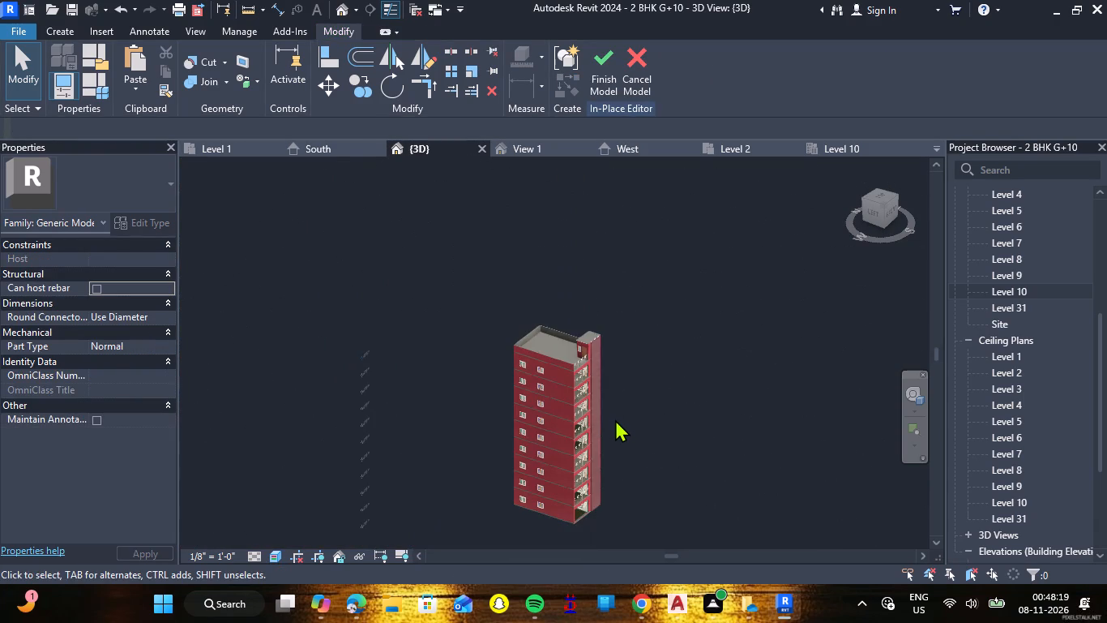
shift+right_drag(630, 501, 536, 506)
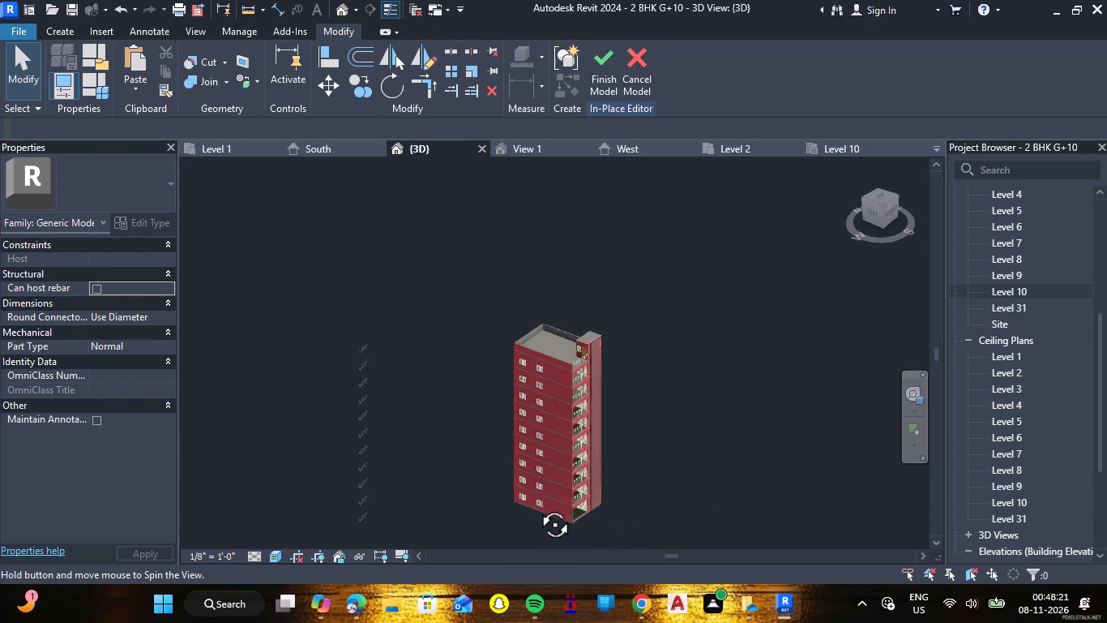
shift+right_drag(536, 506, 512, 486)
scroll(642, 474, up, 3)
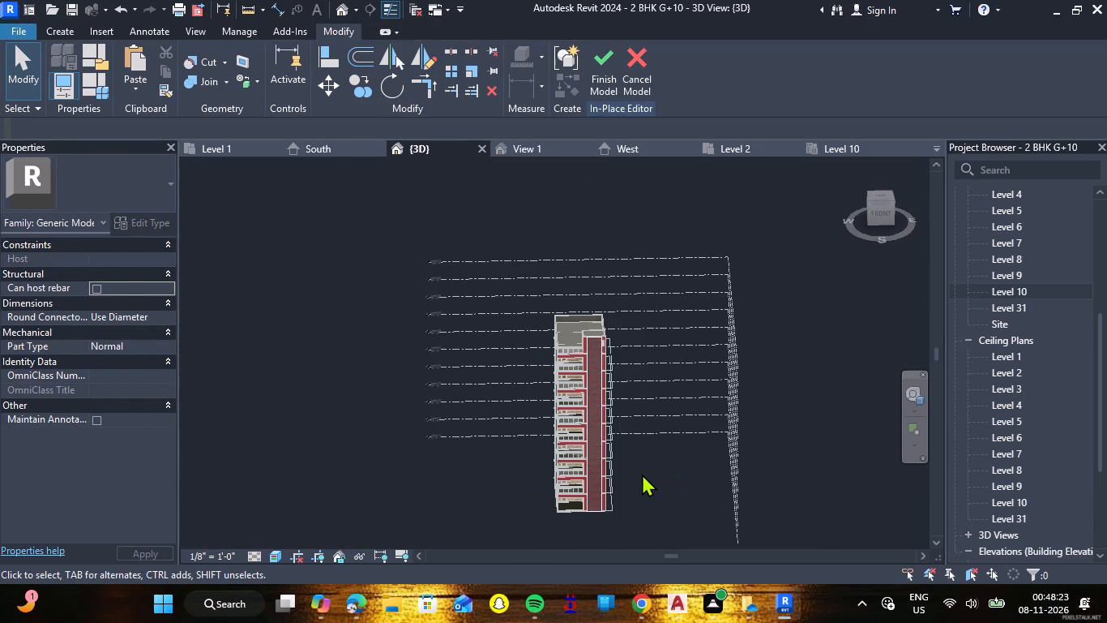
scroll(642, 474, up, 3)
scroll(642, 470, down, 2)
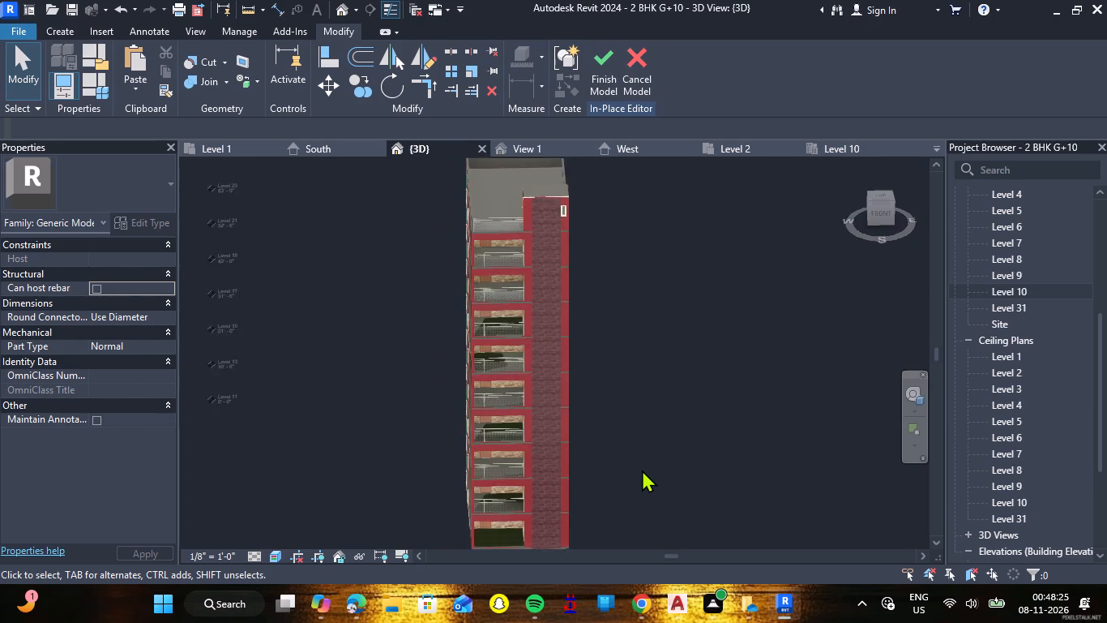
scroll(566, 208, up, 5)
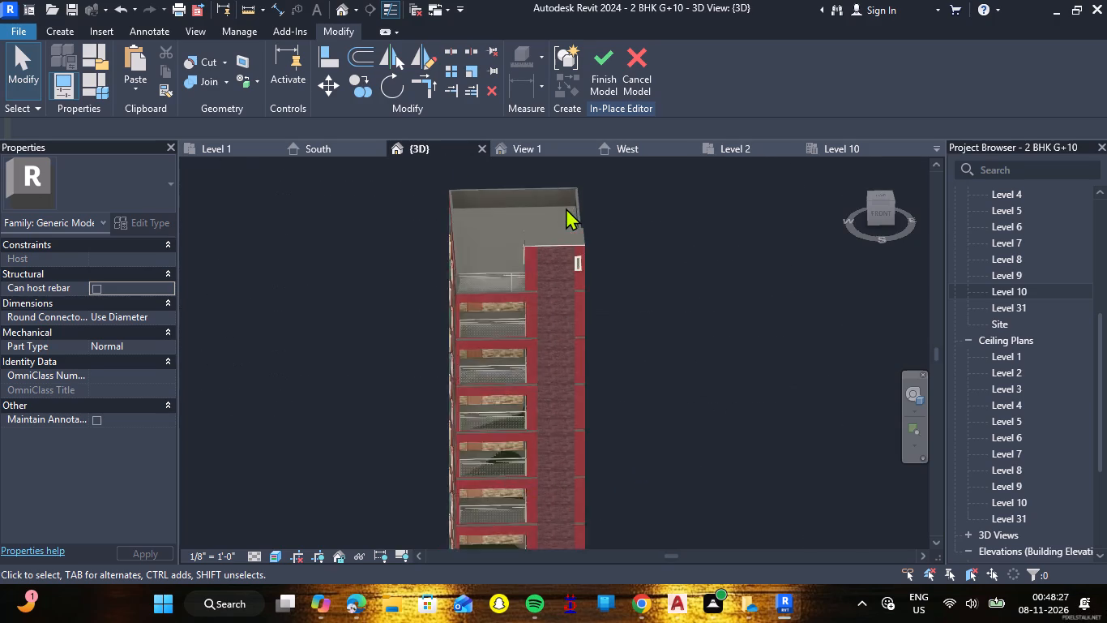
Start a Revolve form and pick the top face of the brick facade strip as its work plane.
scroll(566, 208, up, 8)
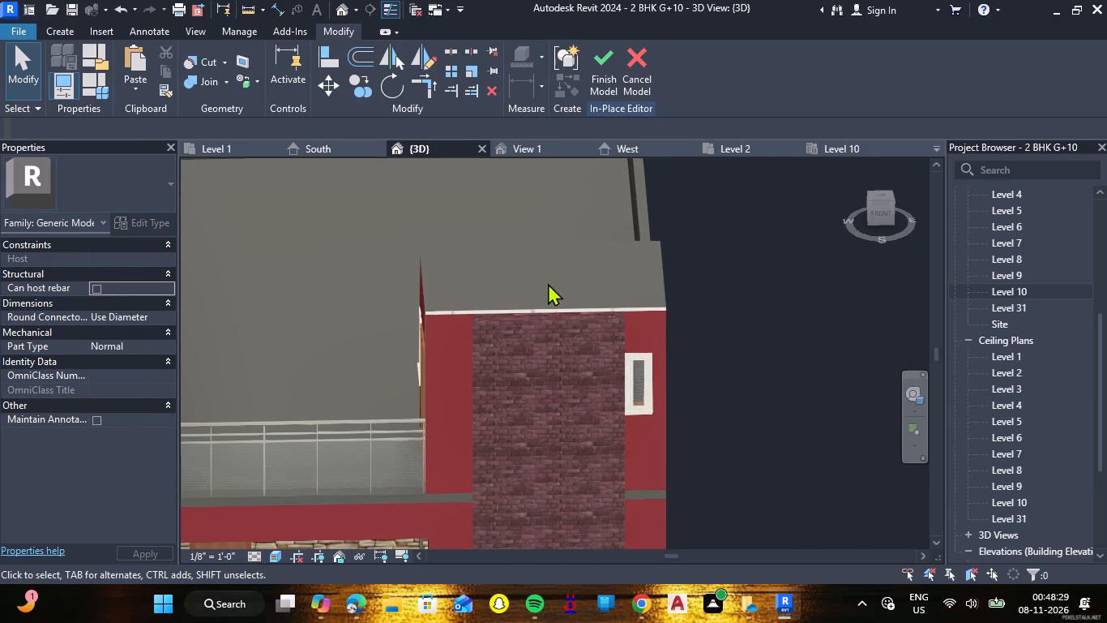
scroll(535, 306, up, 7)
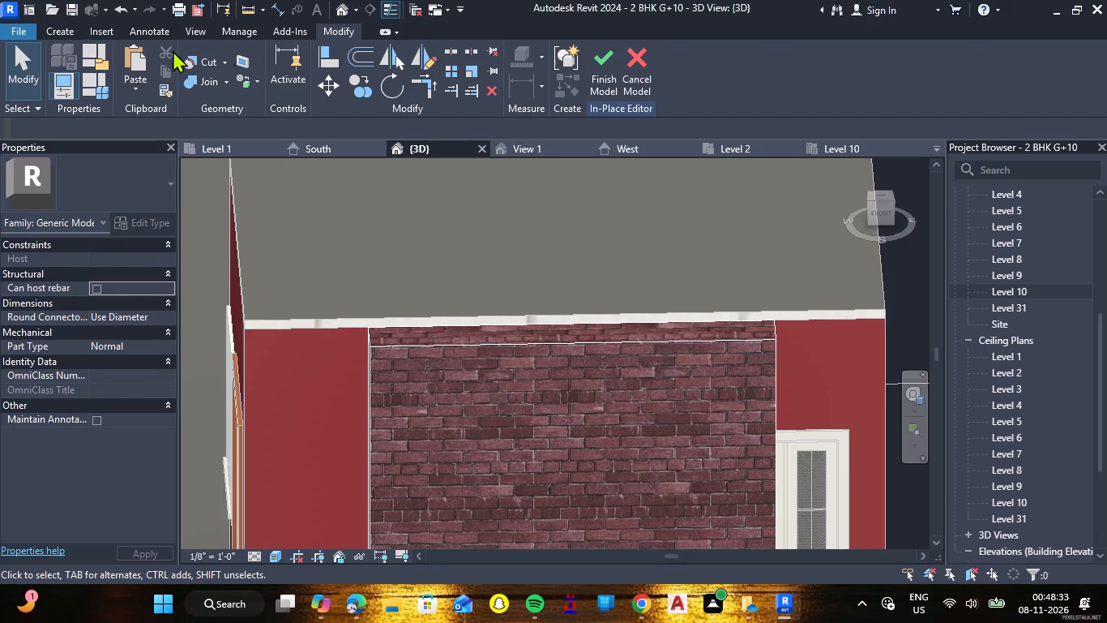
click(54, 27)
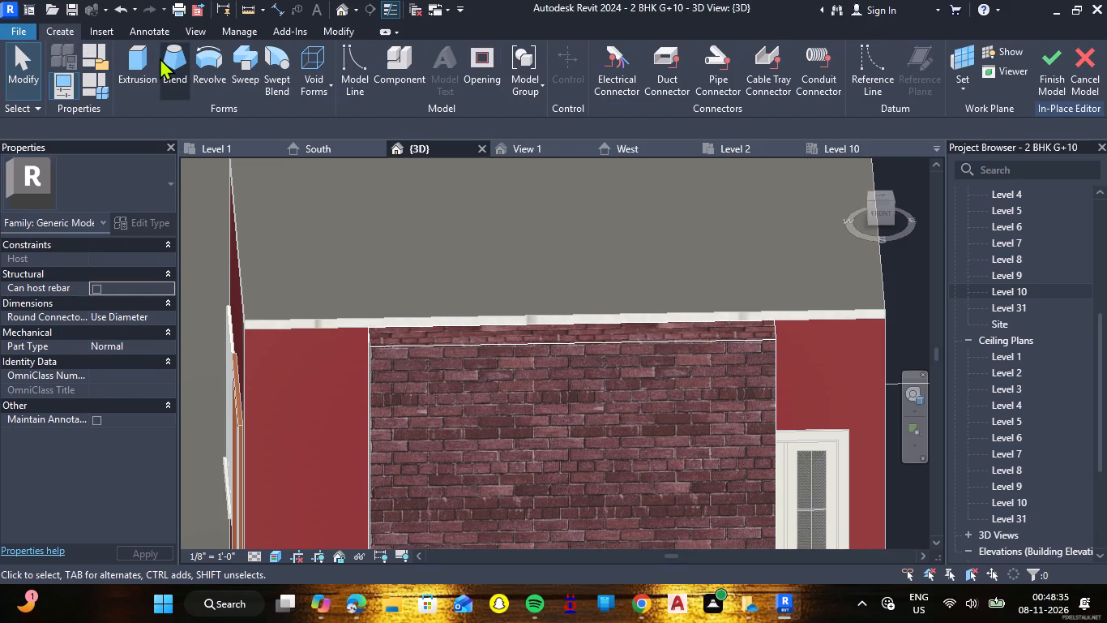
click(191, 66)
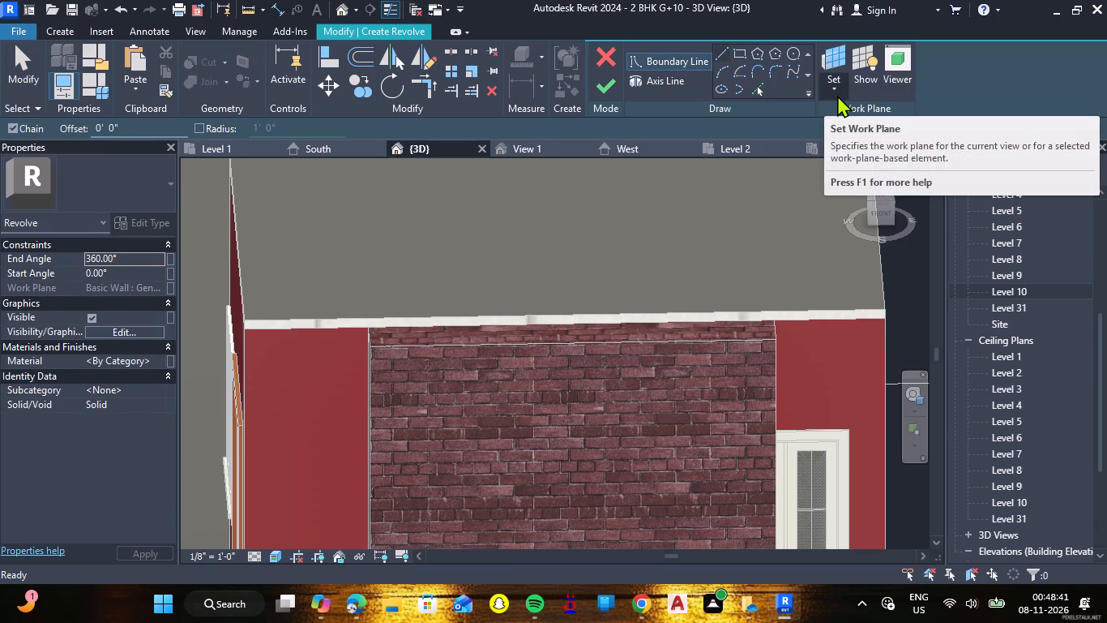
click(837, 95)
click(860, 152)
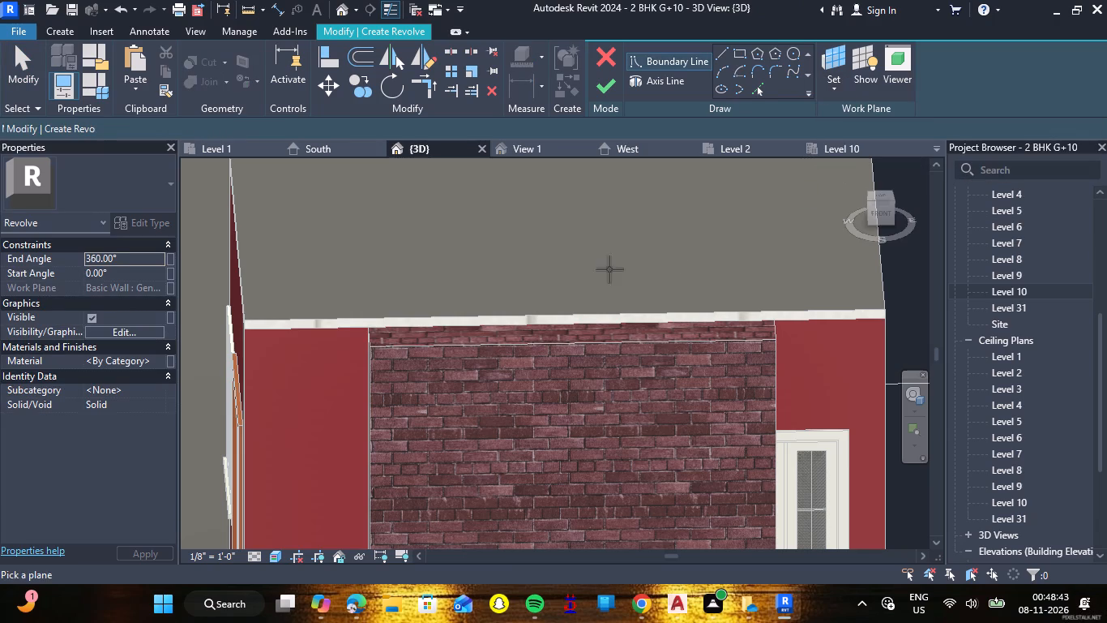
click(555, 334)
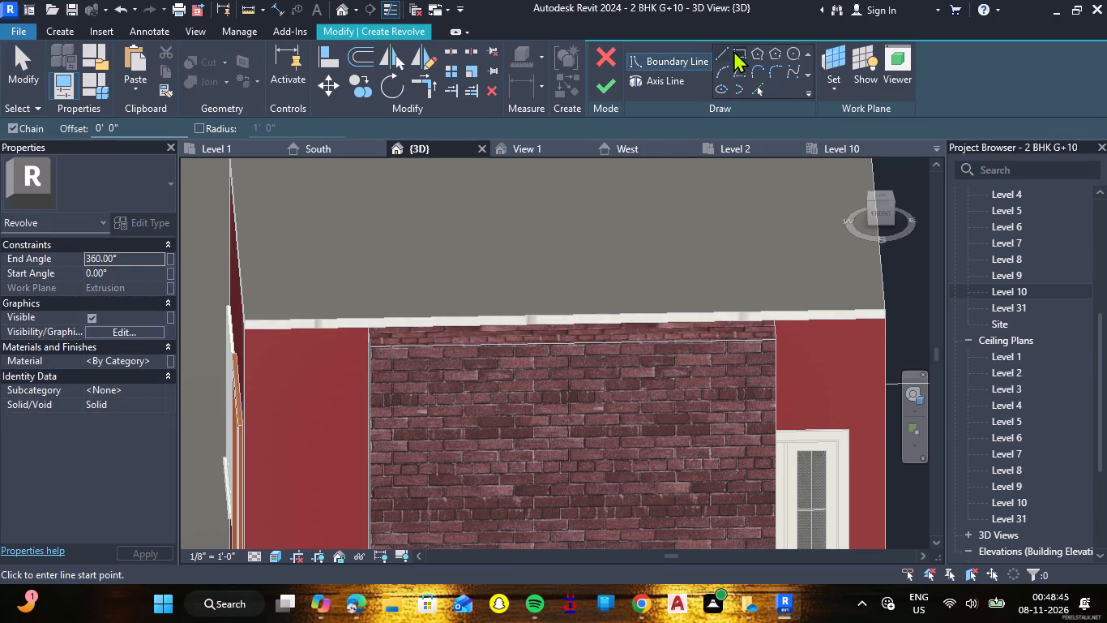
Draw a 180° boundary arc between the front top corners of the brick strip, bulging outward, with a radius of about 3' 10".
click(722, 73)
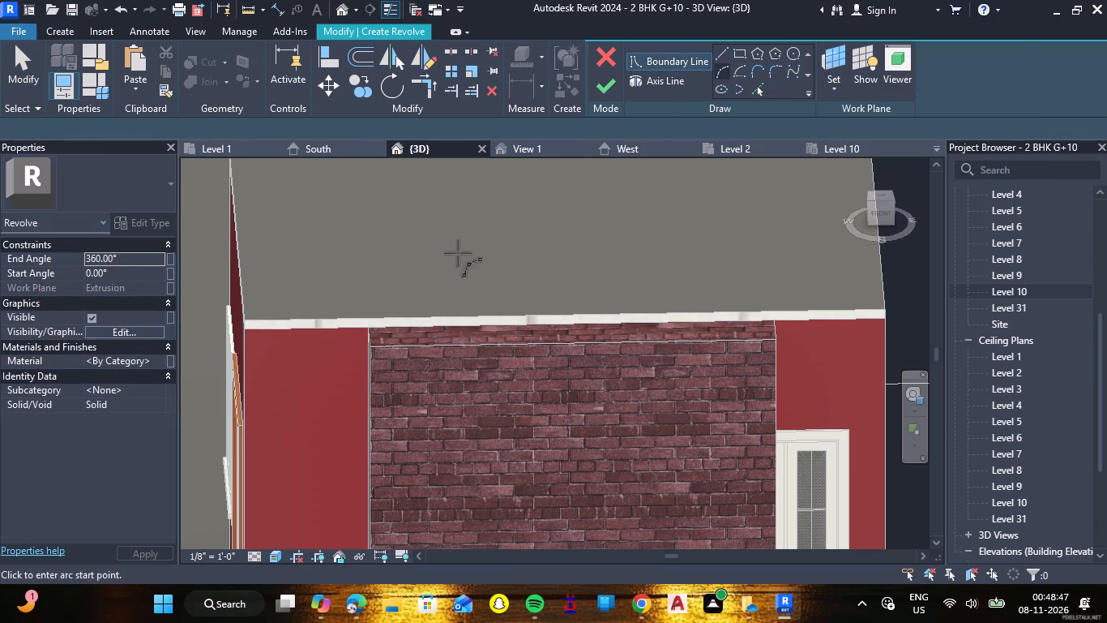
click(371, 349)
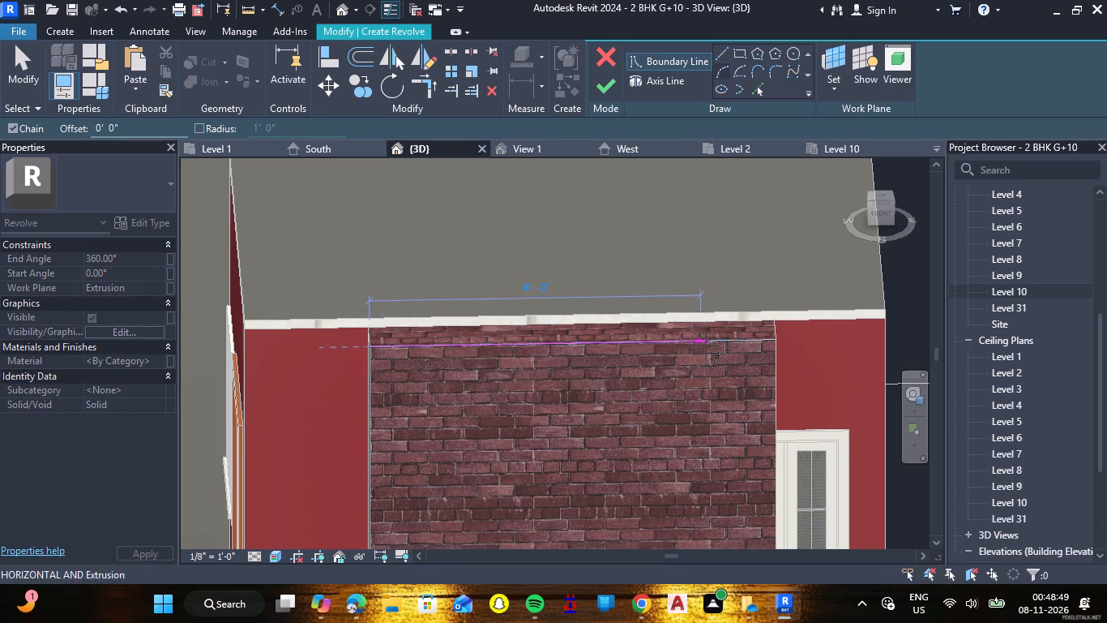
click(775, 340)
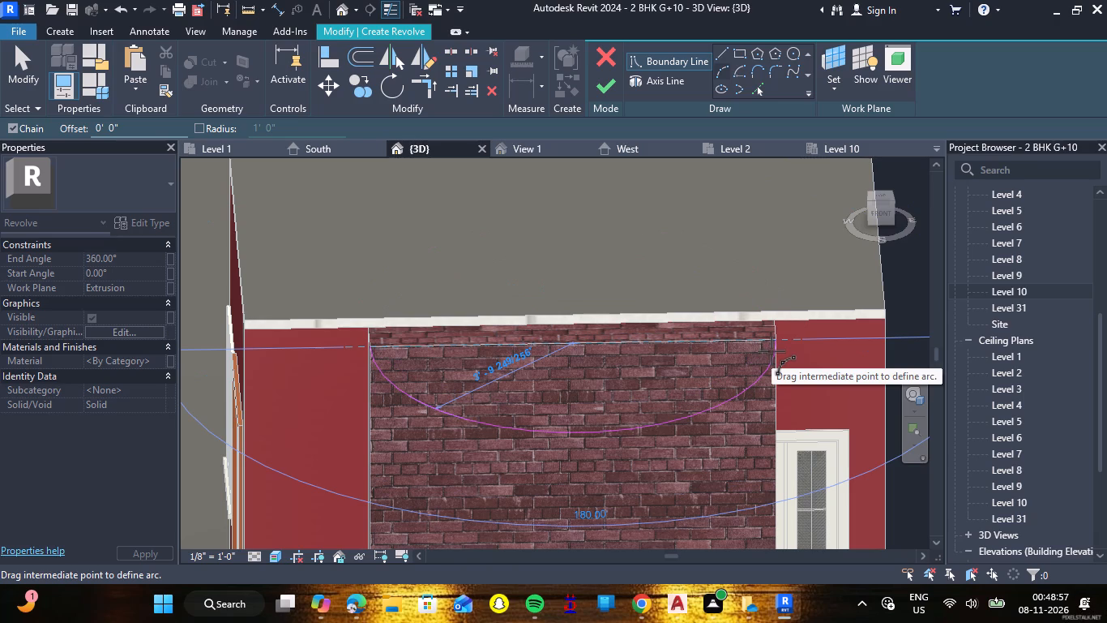
click(771, 351)
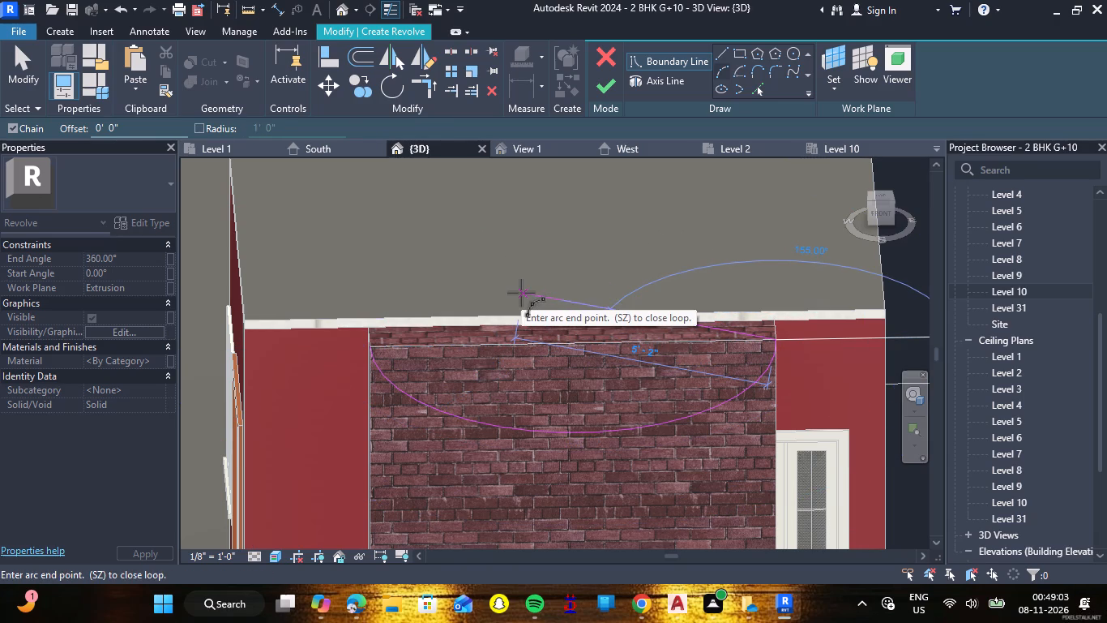
key(Escape)
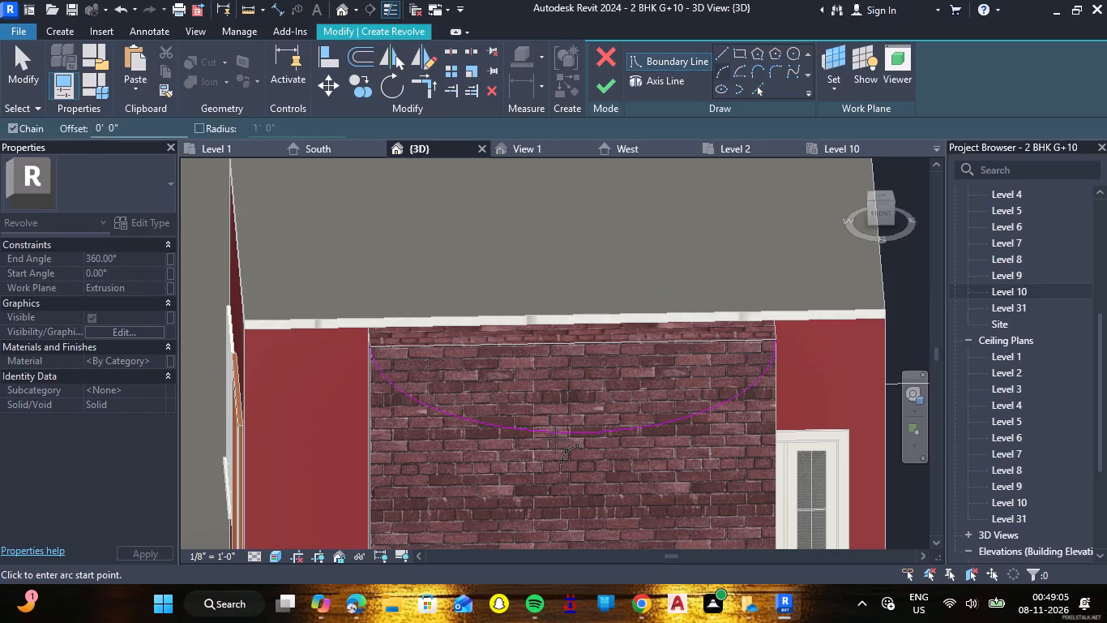
key(Escape)
Move the boundary arc back over the roof until its outermost point lies about at the brick strip's front top edge.
drag(564, 434, 576, 344)
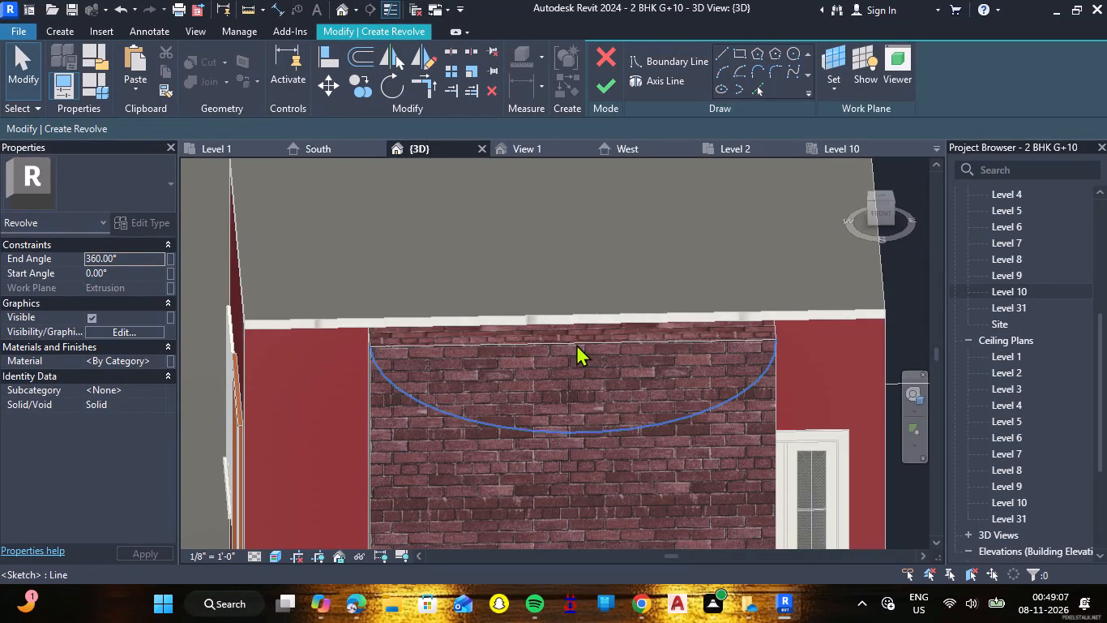
drag(576, 344, 576, 338)
click(576, 338)
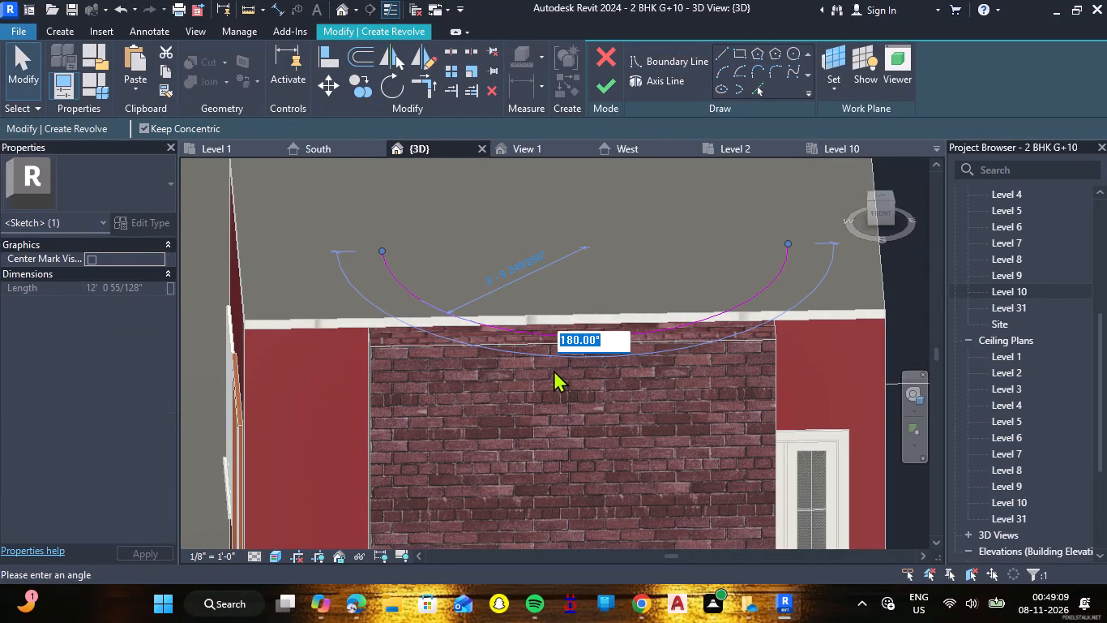
click(556, 377)
scroll(563, 319, up, 6)
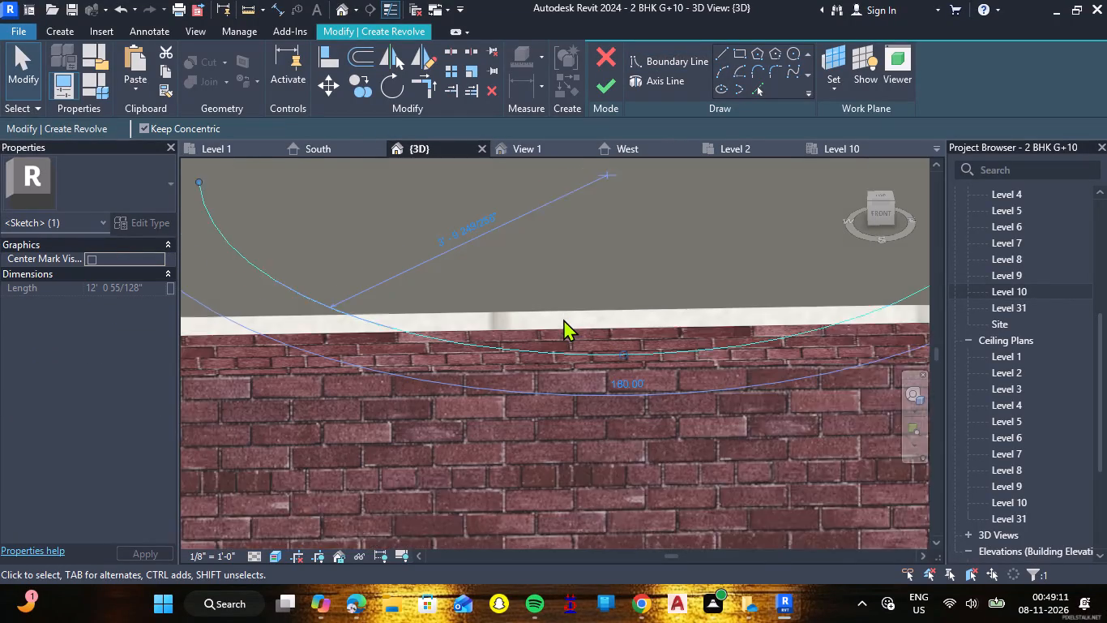
key(Down)
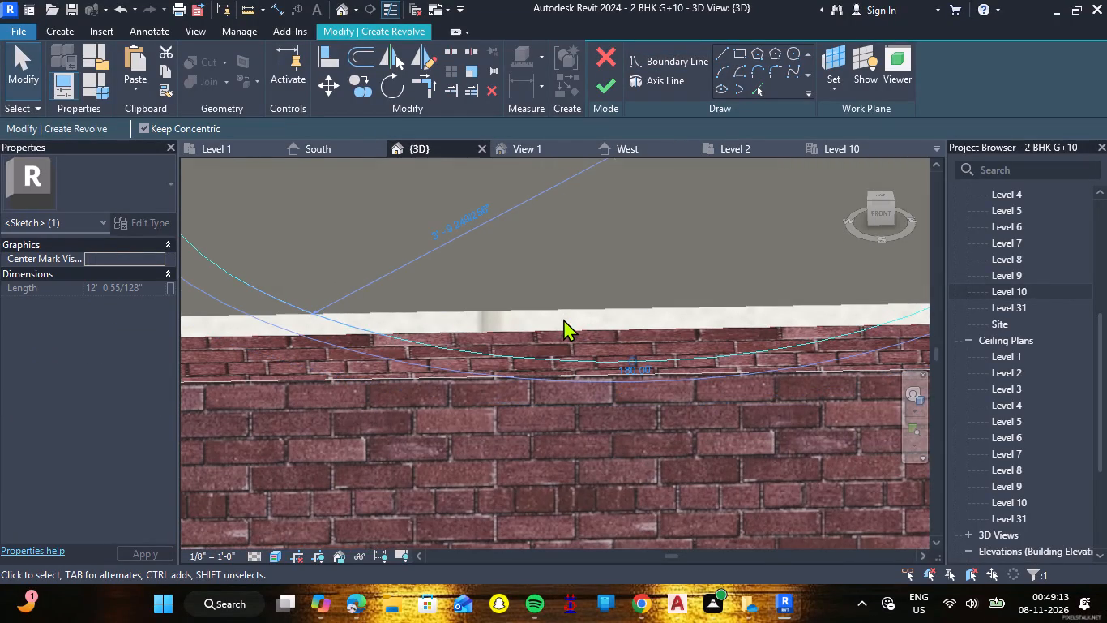
key(Down)
key(Down)
key(Down)
key(Down)
key(Down)
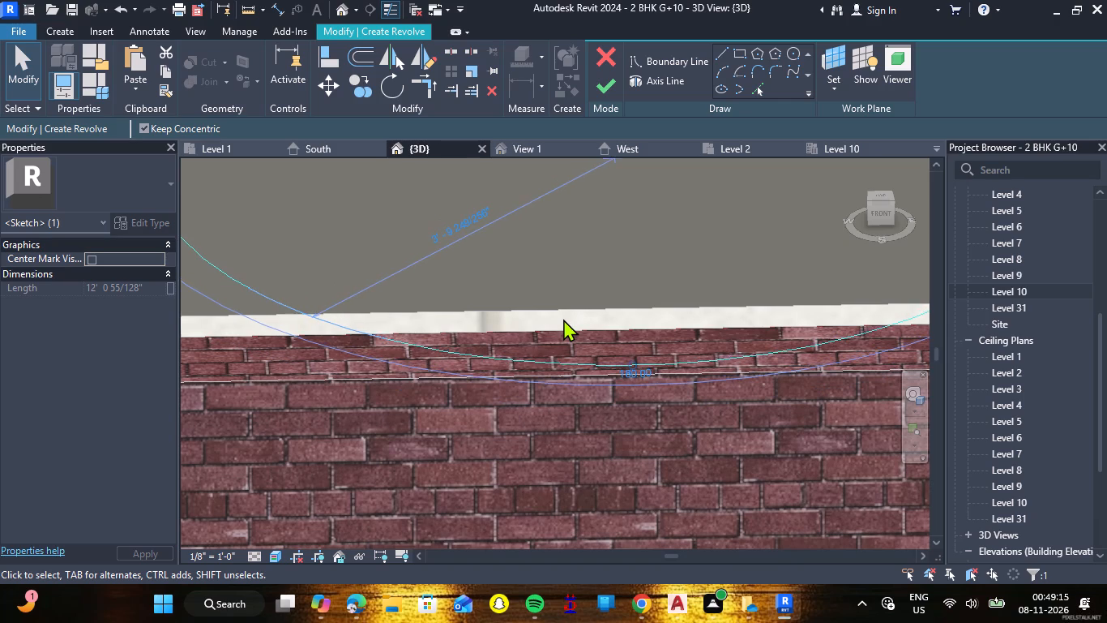
key(Down)
key(Left)
key(Left)
key(Left)
key(Left)
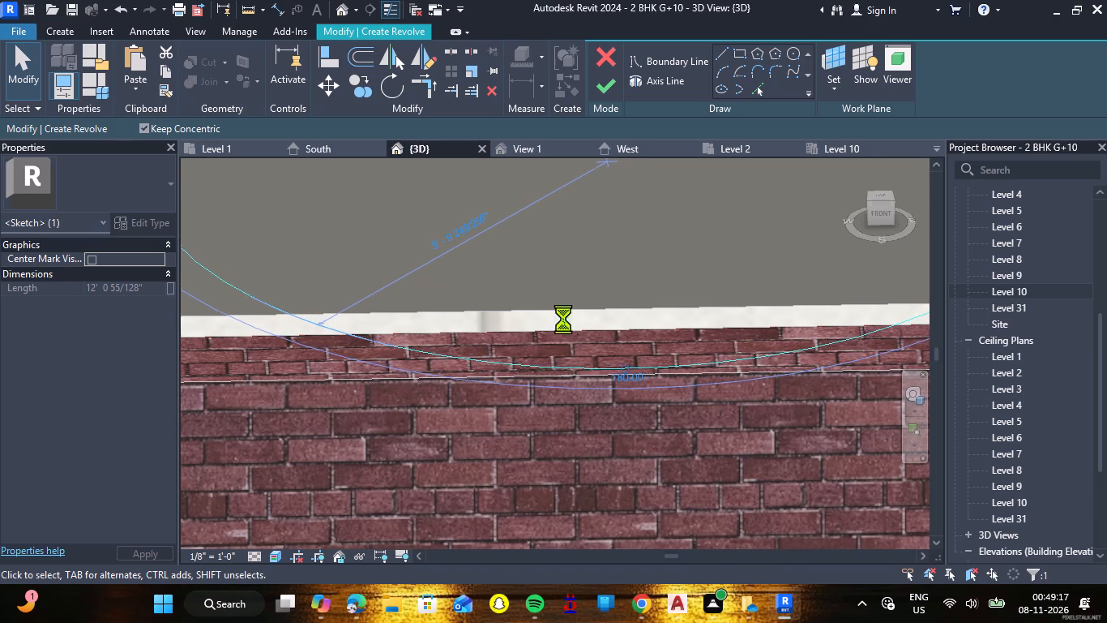
key(Left)
key(Left)
key(Down)
key(Down)
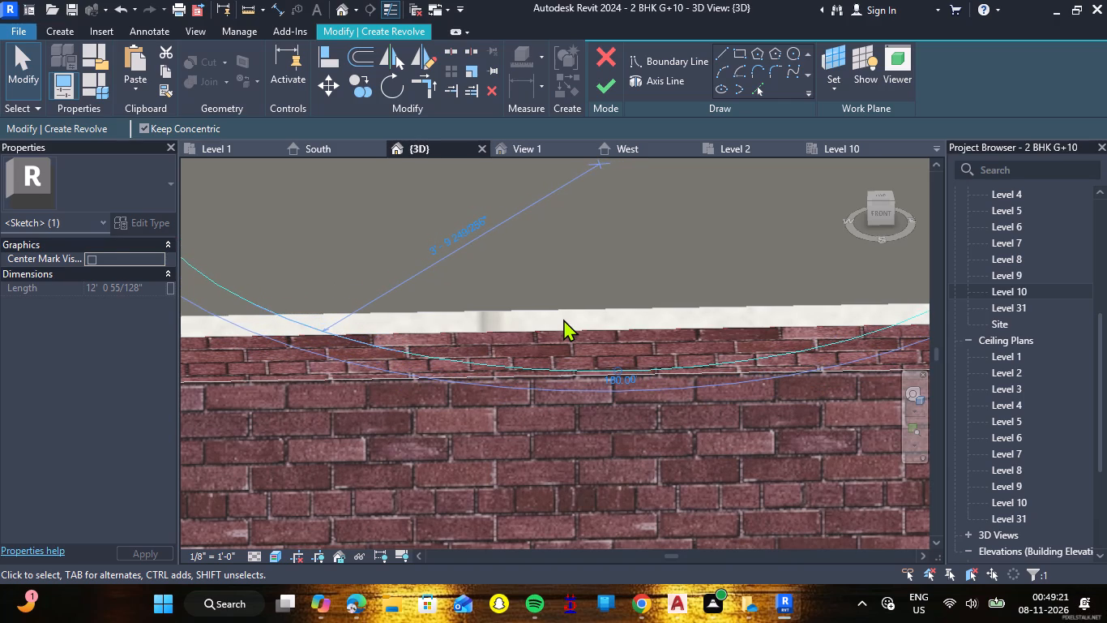
key(Escape)
Draw a second outward 180° boundary arc between the strip's front top corners, with a radius of about 3' 10".
scroll(563, 319, down, 6)
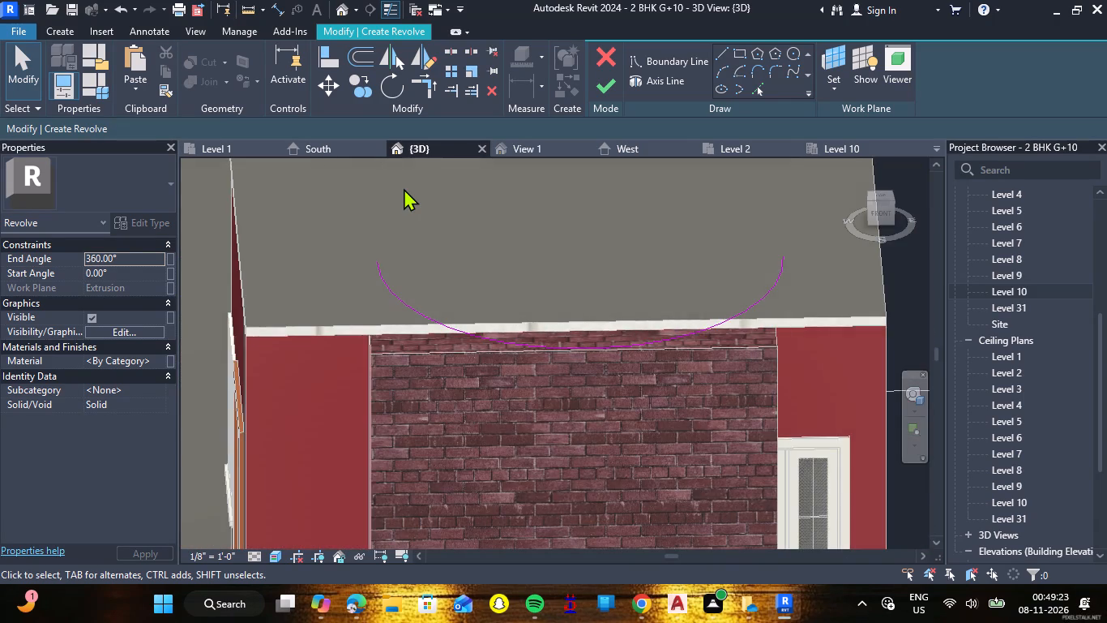
scroll(404, 188, up, 4)
scroll(404, 187, down, 1)
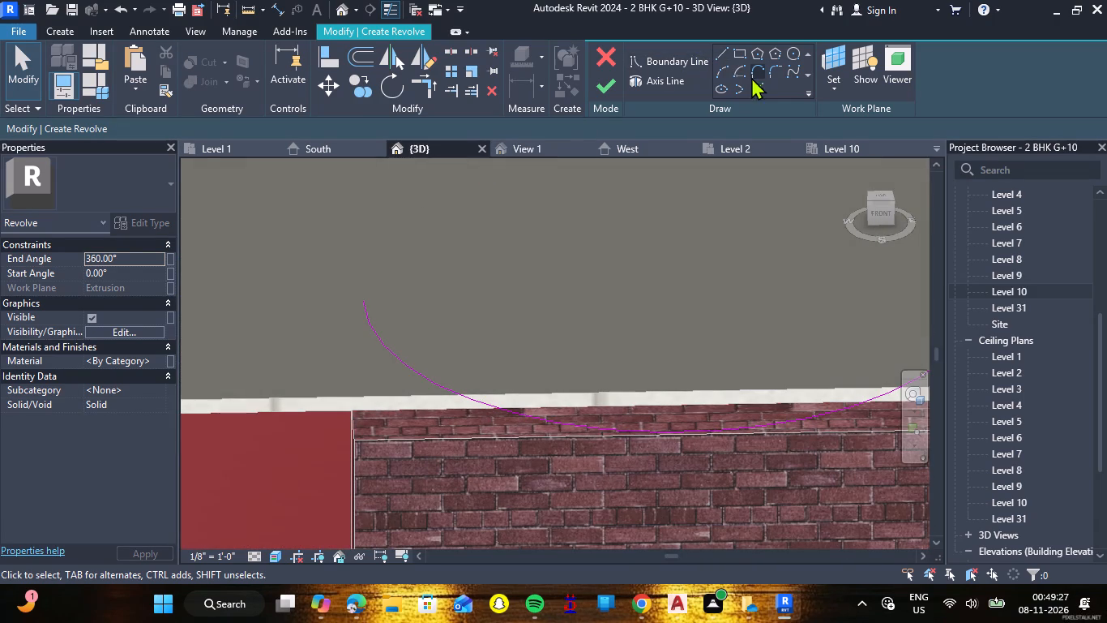
click(724, 73)
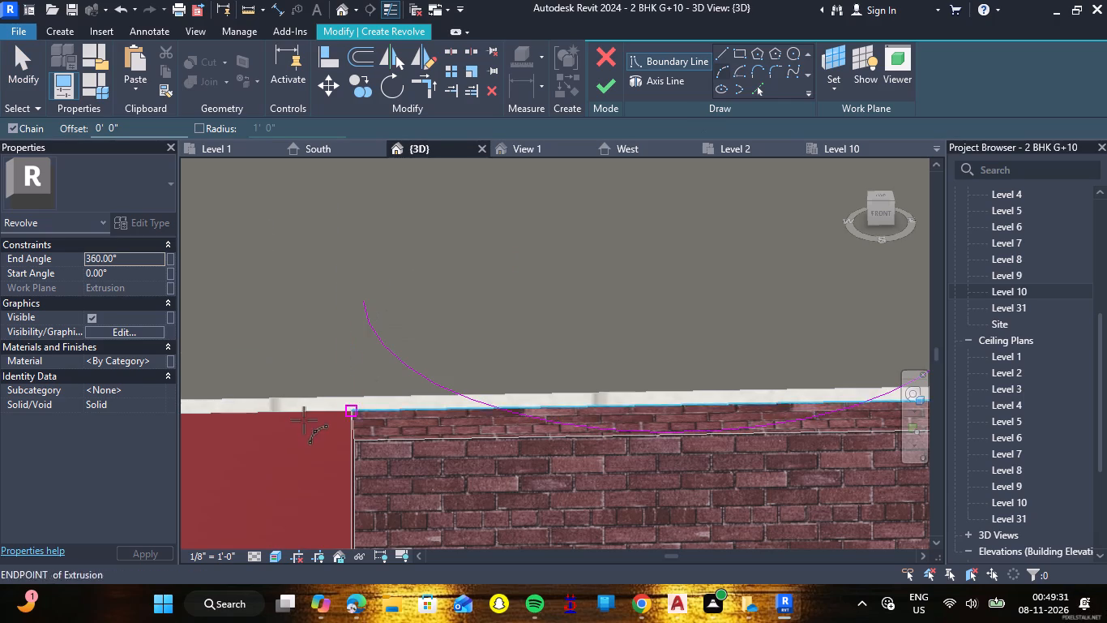
click(353, 443)
scroll(550, 462, down, 3)
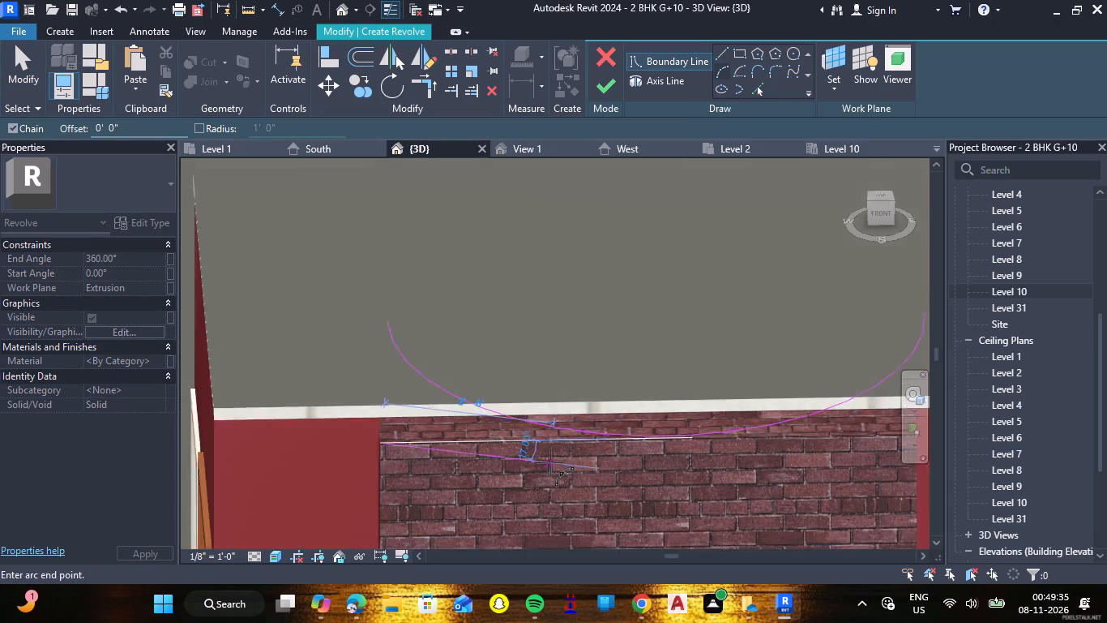
scroll(550, 462, down, 1)
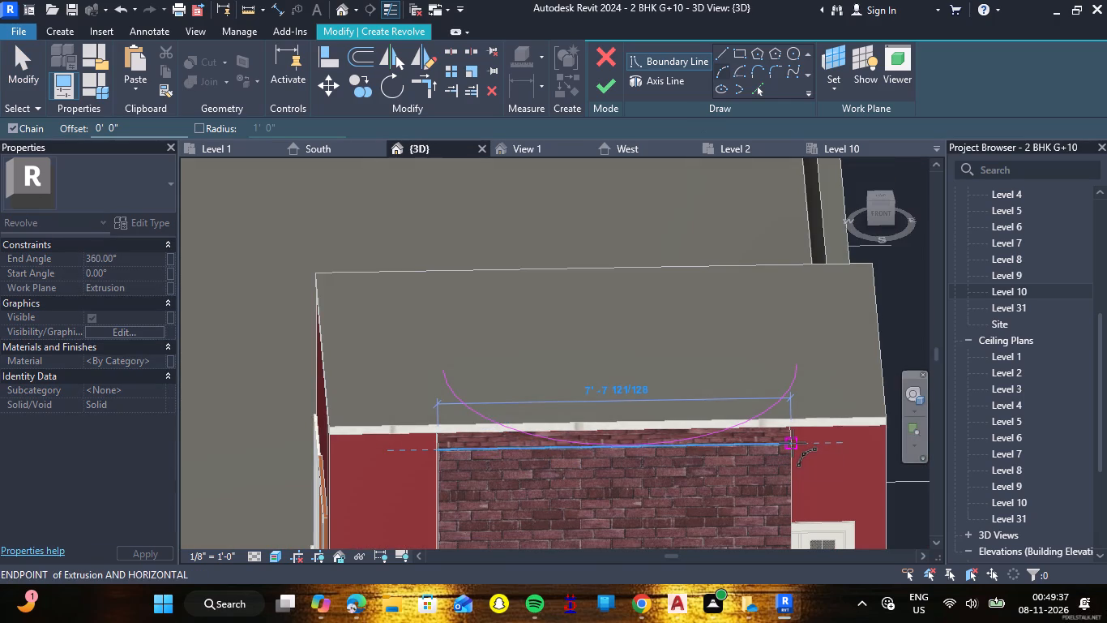
click(793, 443)
click(786, 463)
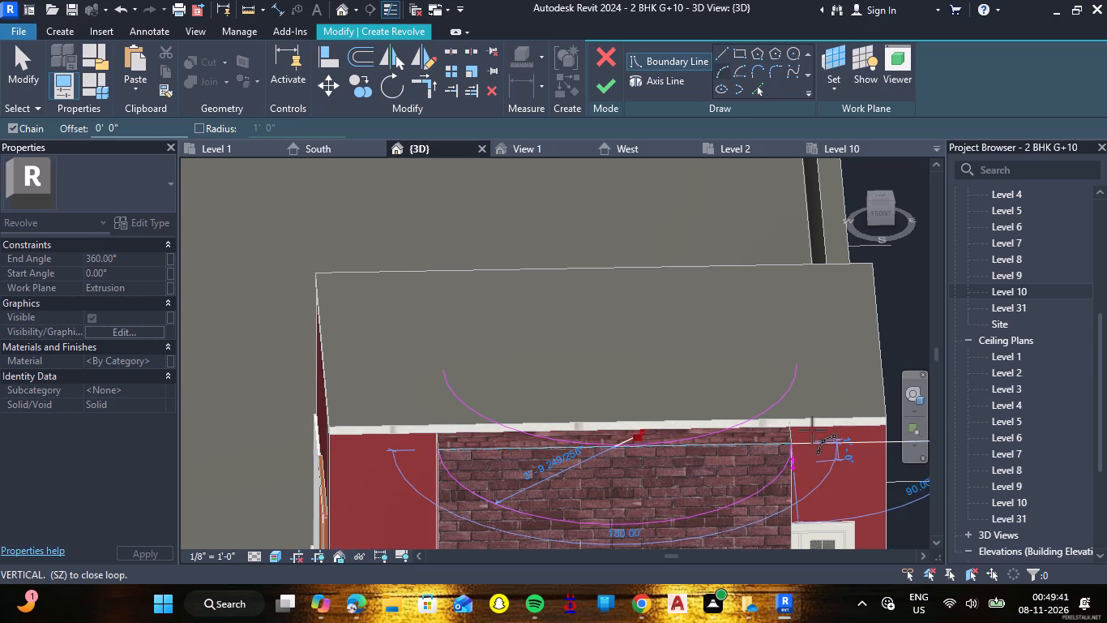
key(Escape)
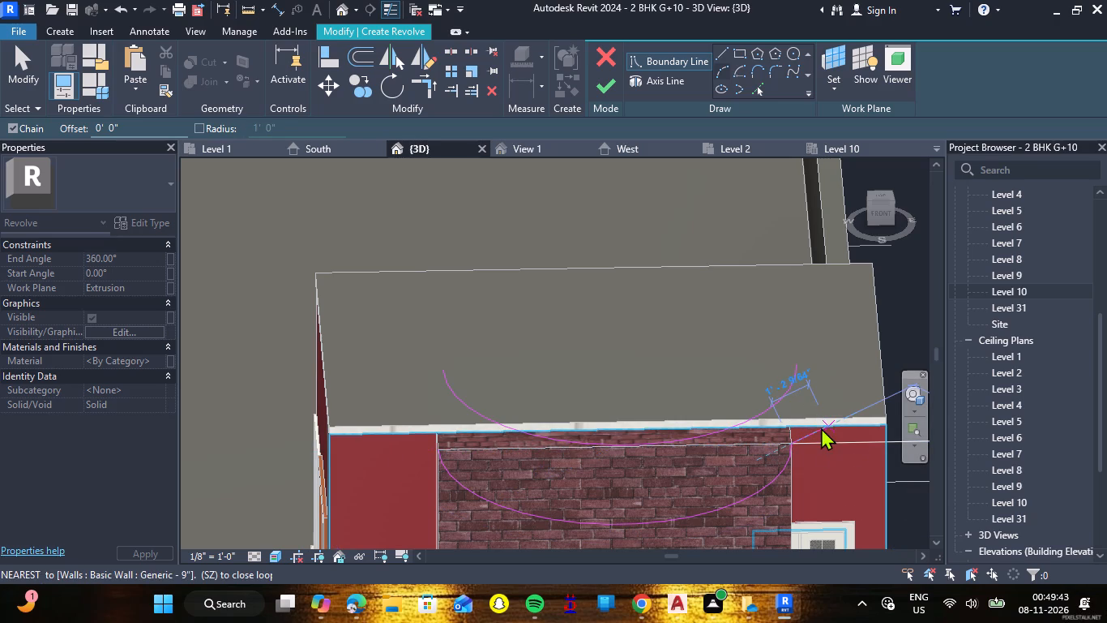
key(Escape)
Move the second boundary arc back from the brick strip's front edge toward the first arc.
click(711, 506)
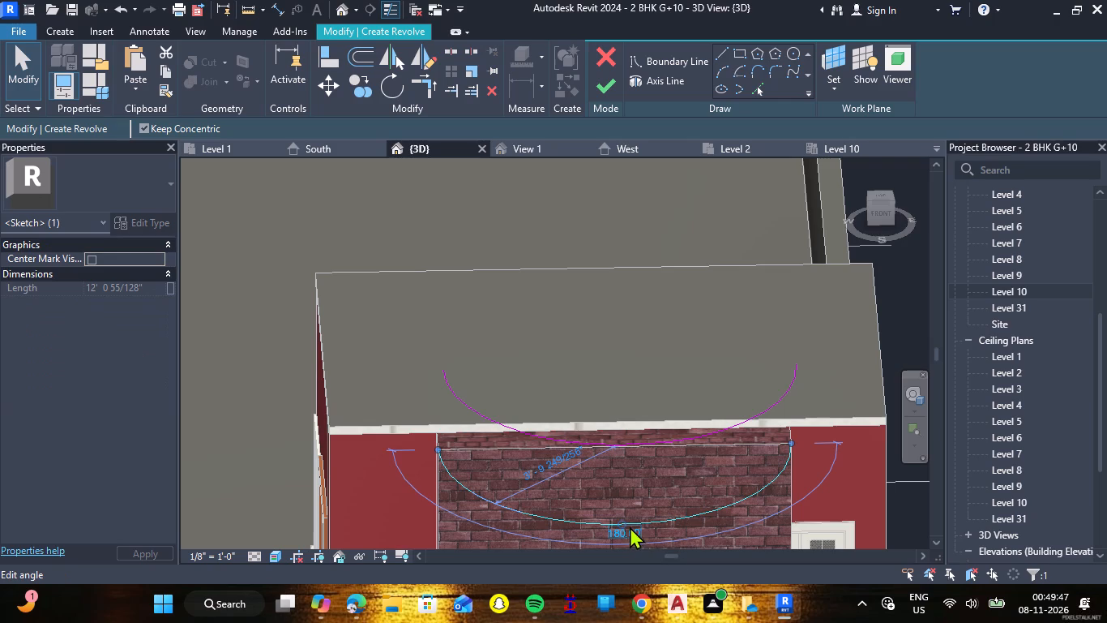
drag(622, 523, 633, 425)
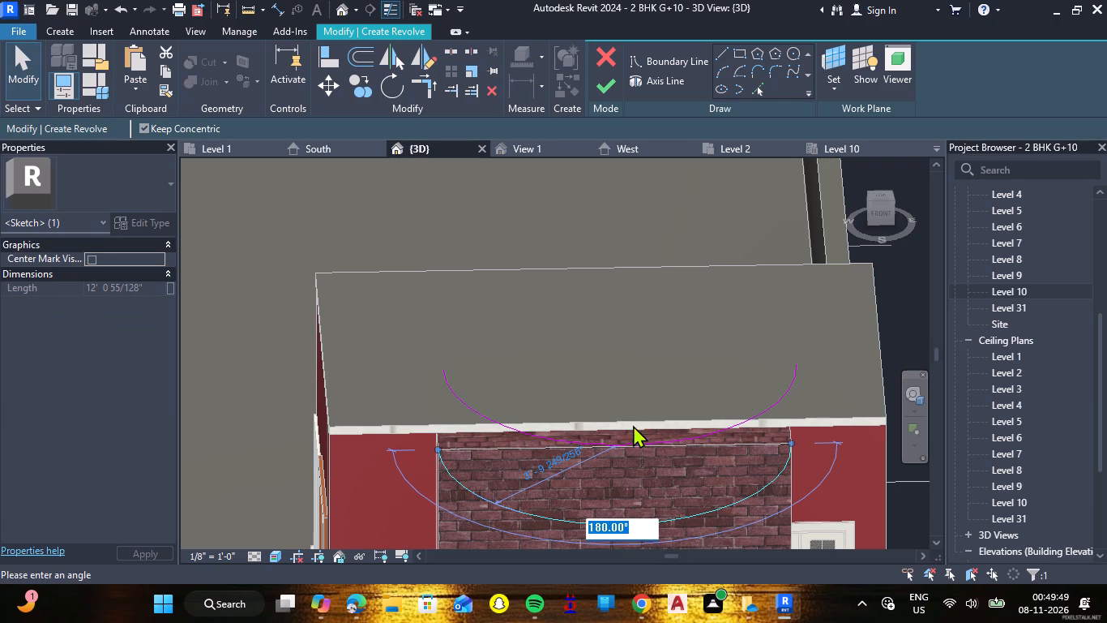
drag(633, 425, 633, 385)
key(Escape)
key(Up)
key(Up)
key(Up)
key(Up)
key(Up)
key(Up)
key(Up)
key(Up)
key(Up)
key(Up)
key(Up)
key(Up)
key(Up)
key(Up)
key(Up)
key(Up)
key(Up)
key(Up)
key(Up)
key(Up)
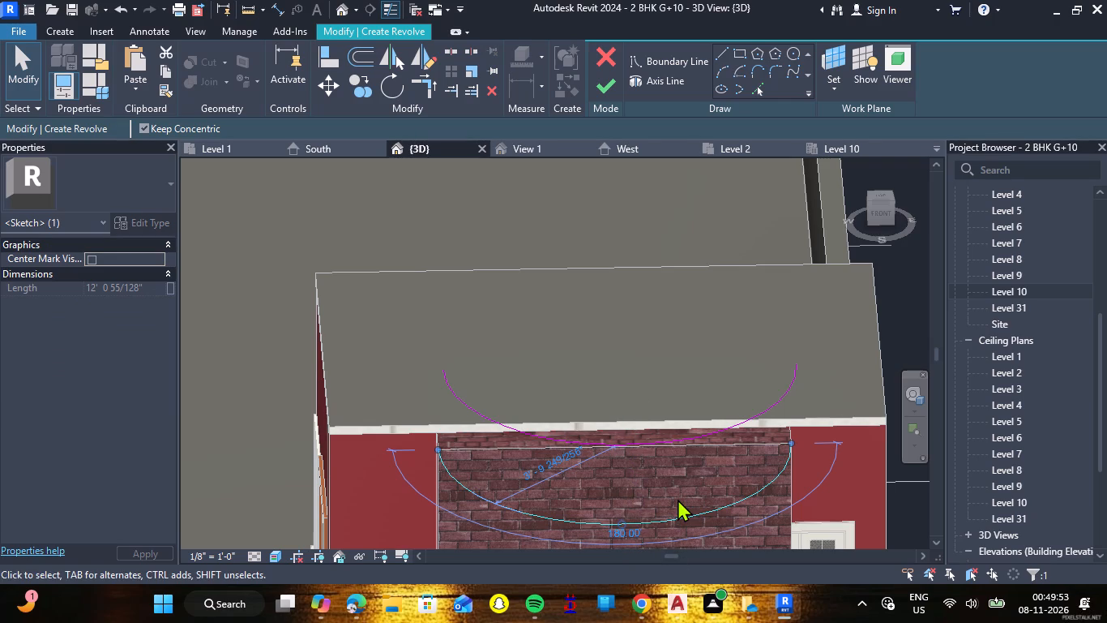
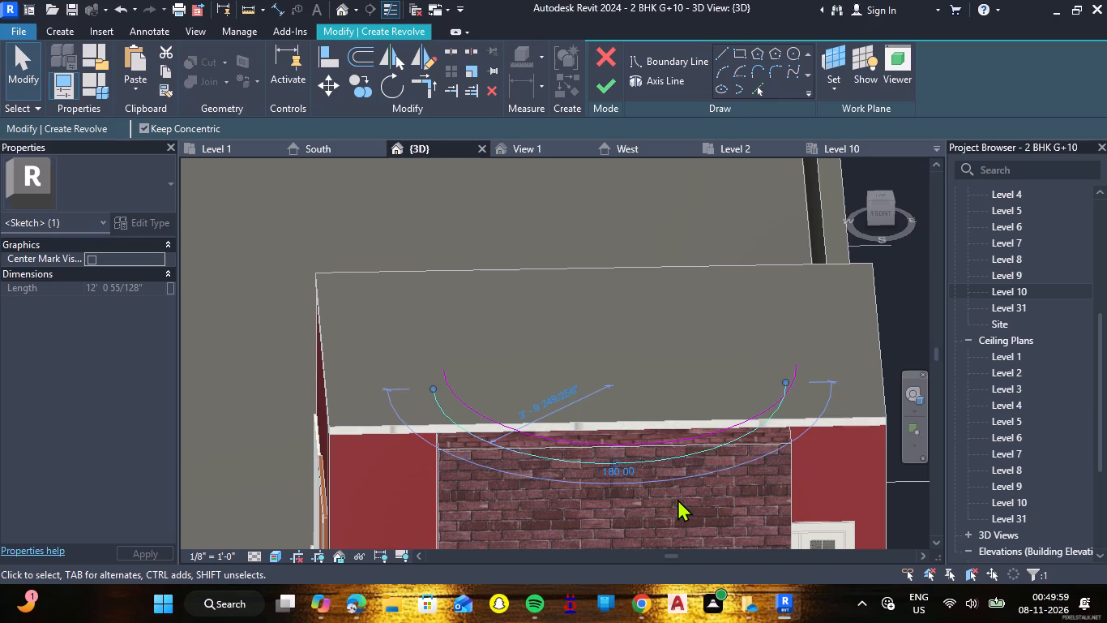
Nudge the second boundary arc back over the roof until it lies about 10" behind the first arc, with their ends roughly aligned.
key(Right)
key(Right)
key(Right)
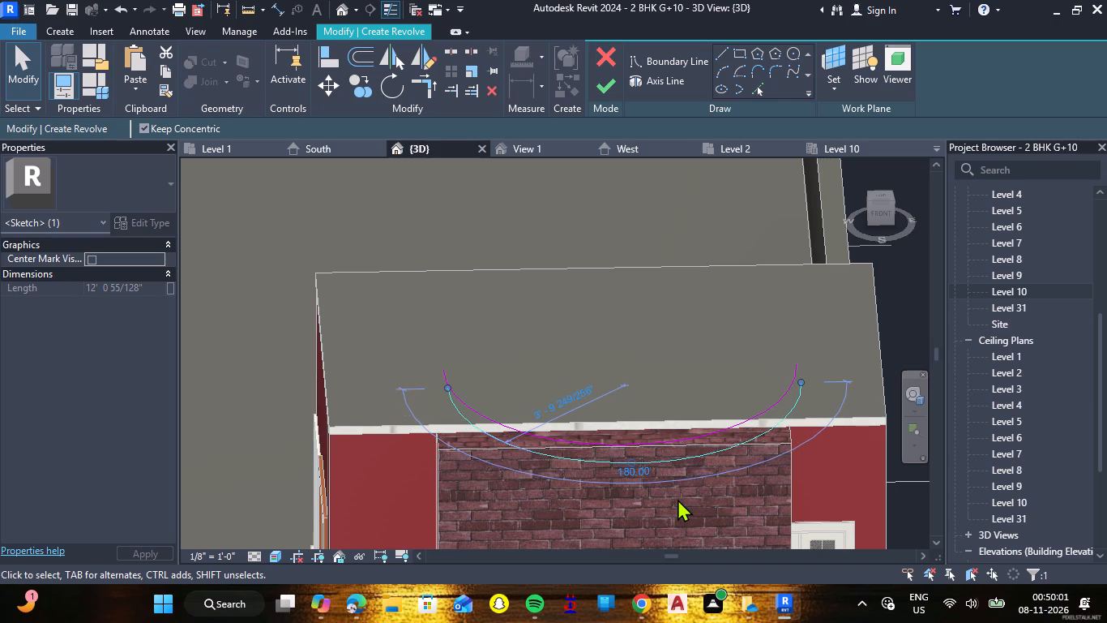
key(Left)
key(Up)
key(Up)
key(Up)
key(Up)
key(Up)
key(Up)
key(Up)
key(Up)
key(Up)
key(Up)
key(Up)
key(Up)
key(Up)
key(Up)
key(Up)
key(Up)
key(Up)
key(Up)
key(Up)
key(Up)
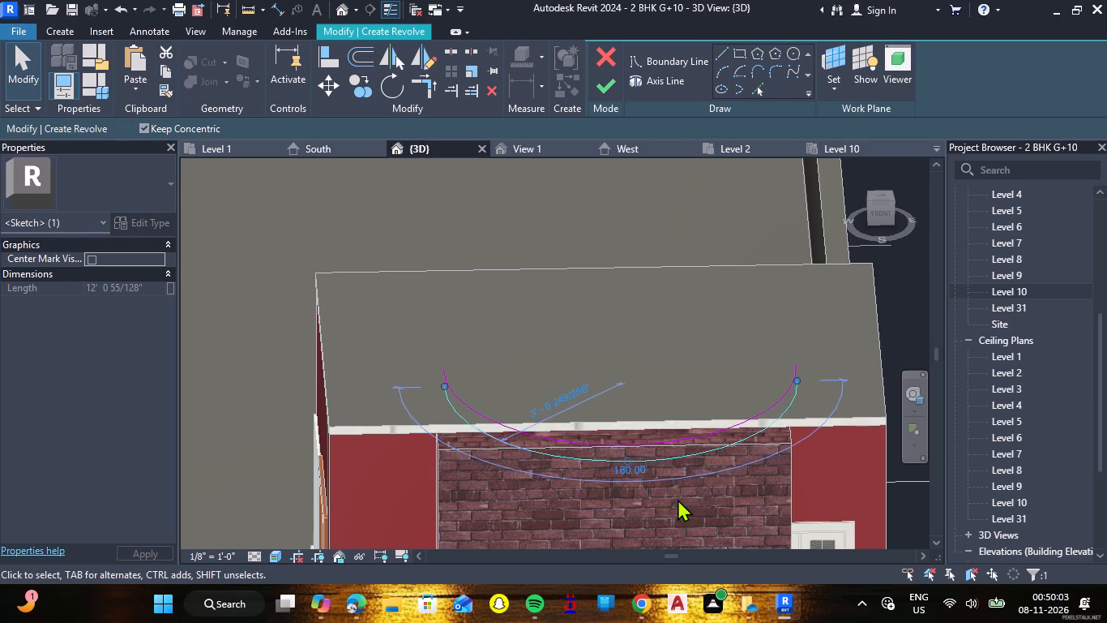
key(Up)
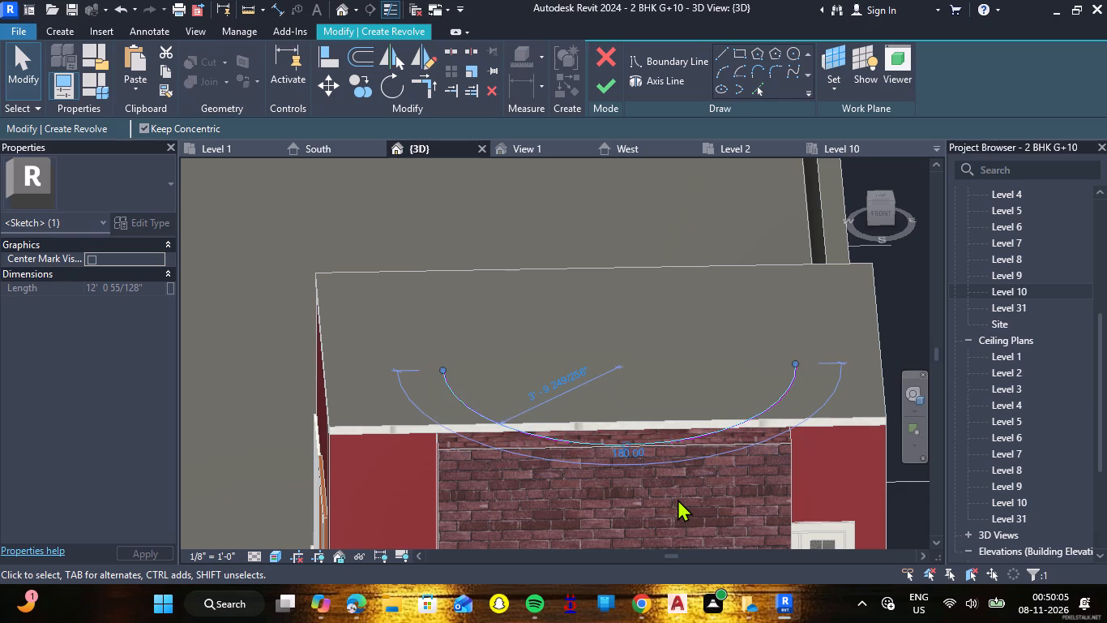
key(Up)
key(Up)
key(Up)
key(Up)
key(Up)
key(Up)
key(Up)
key(Up)
key(Up)
key(Up)
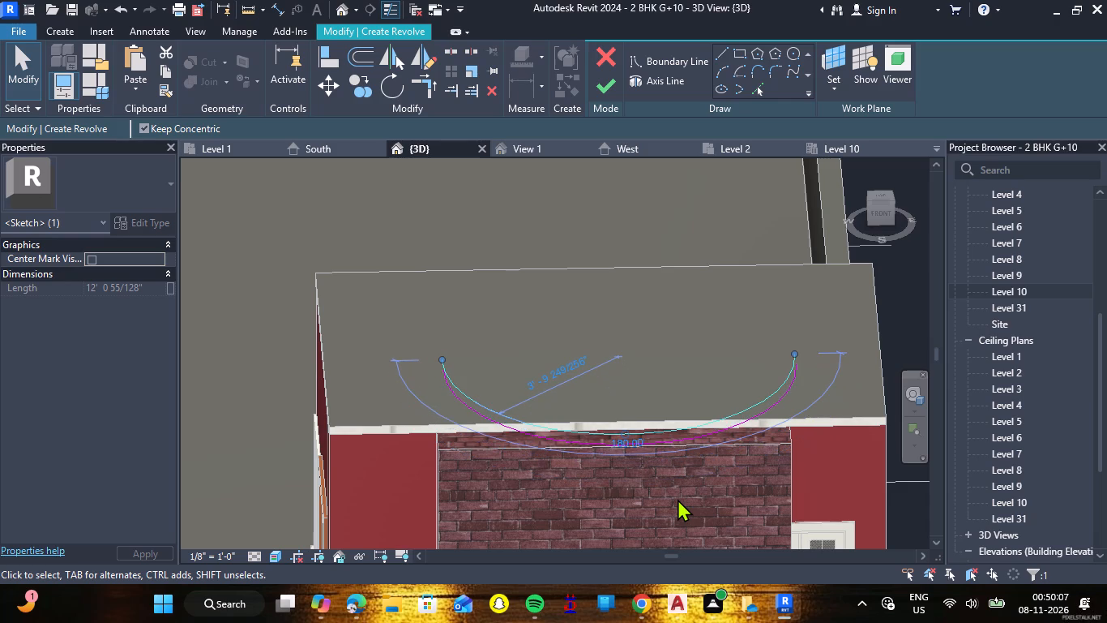
key(Up)
key(Up)
key(Right)
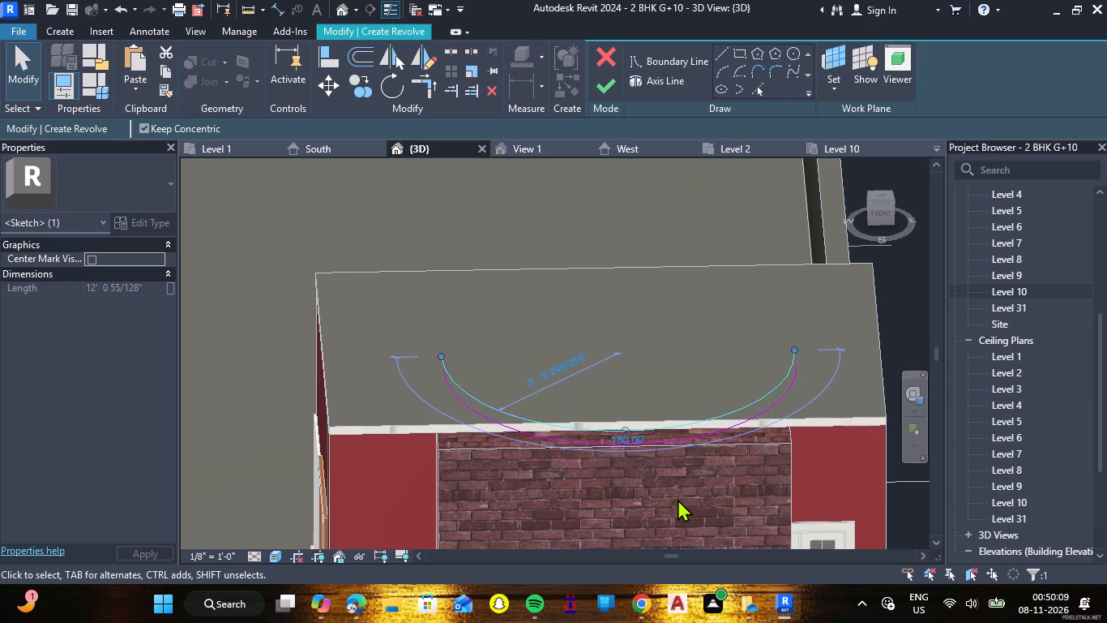
key(Up)
key(Up)
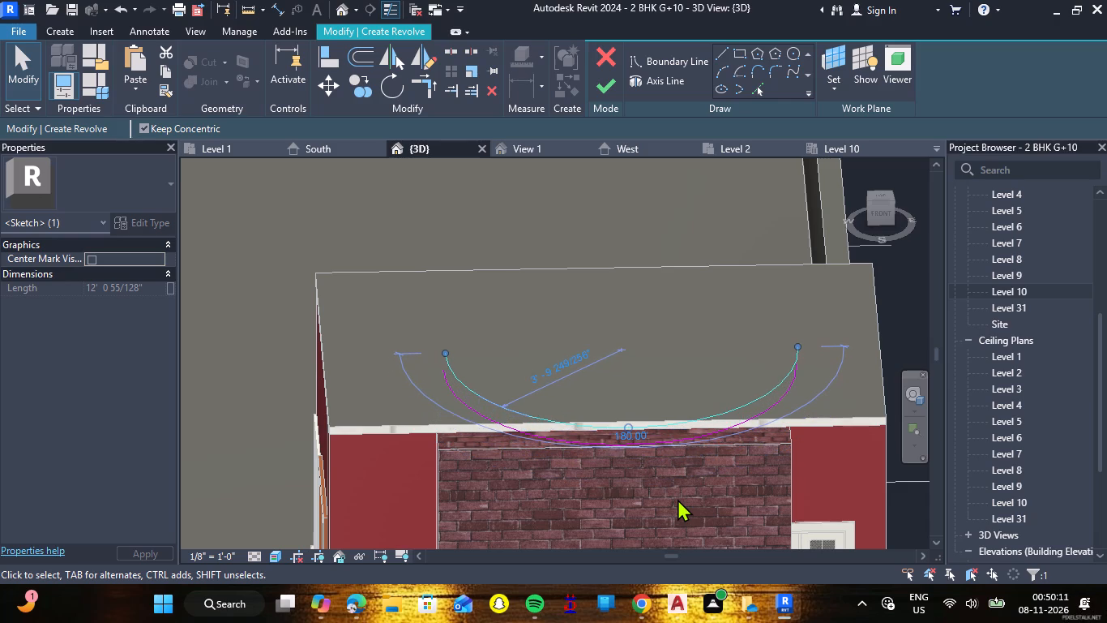
key(Escape)
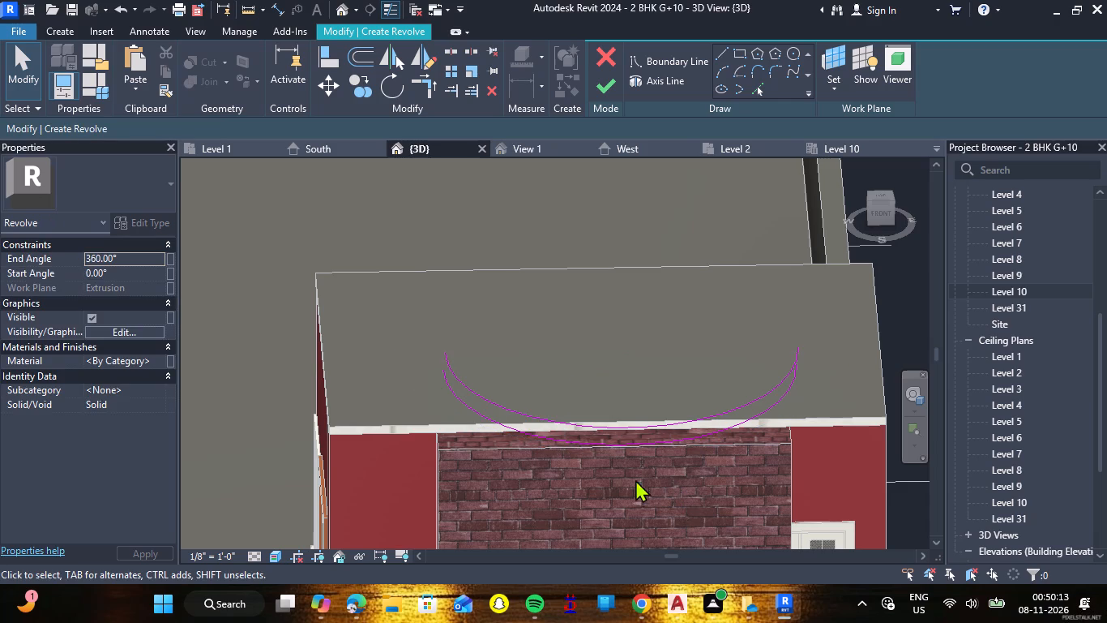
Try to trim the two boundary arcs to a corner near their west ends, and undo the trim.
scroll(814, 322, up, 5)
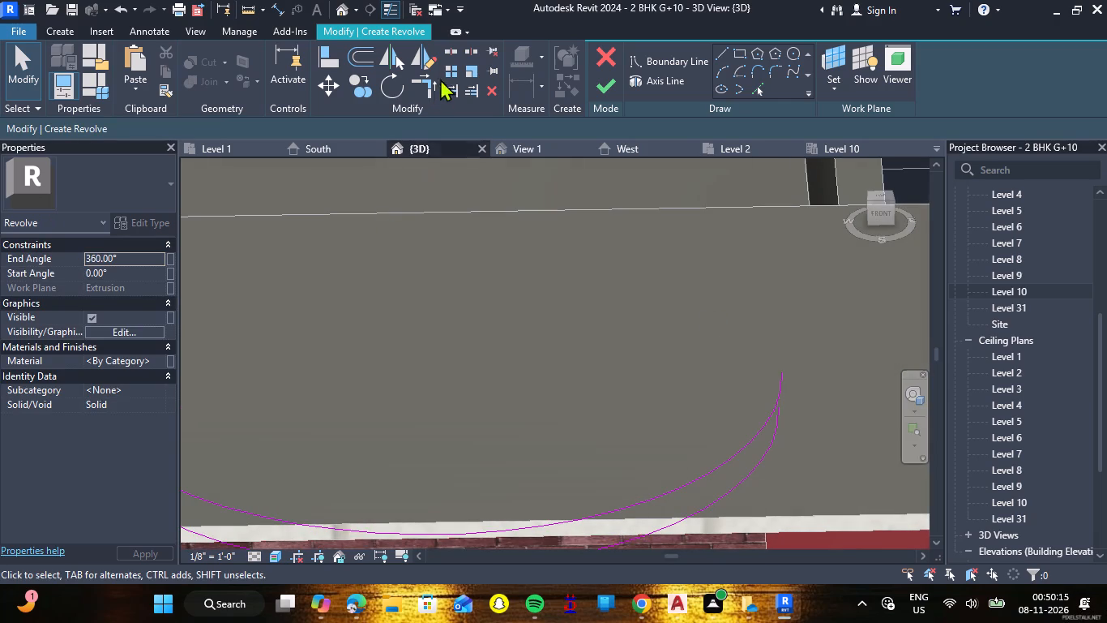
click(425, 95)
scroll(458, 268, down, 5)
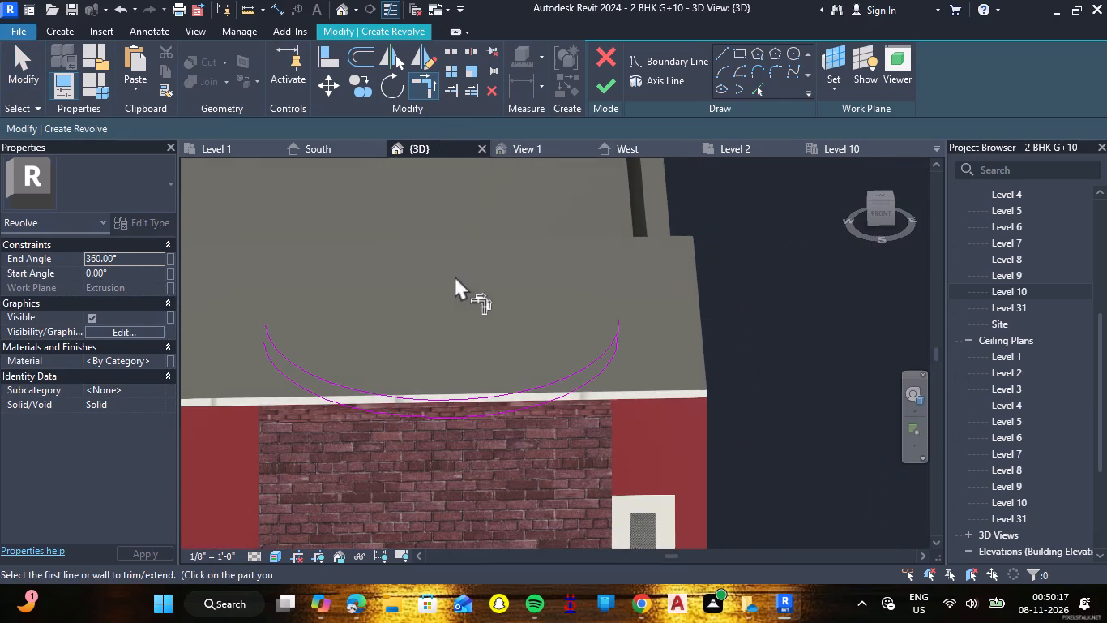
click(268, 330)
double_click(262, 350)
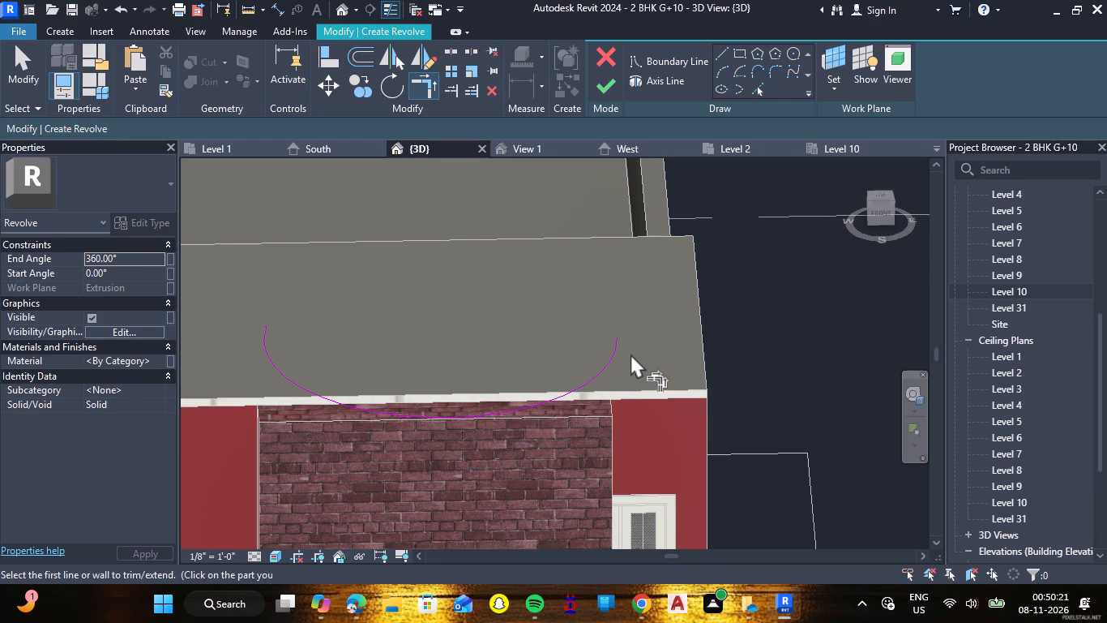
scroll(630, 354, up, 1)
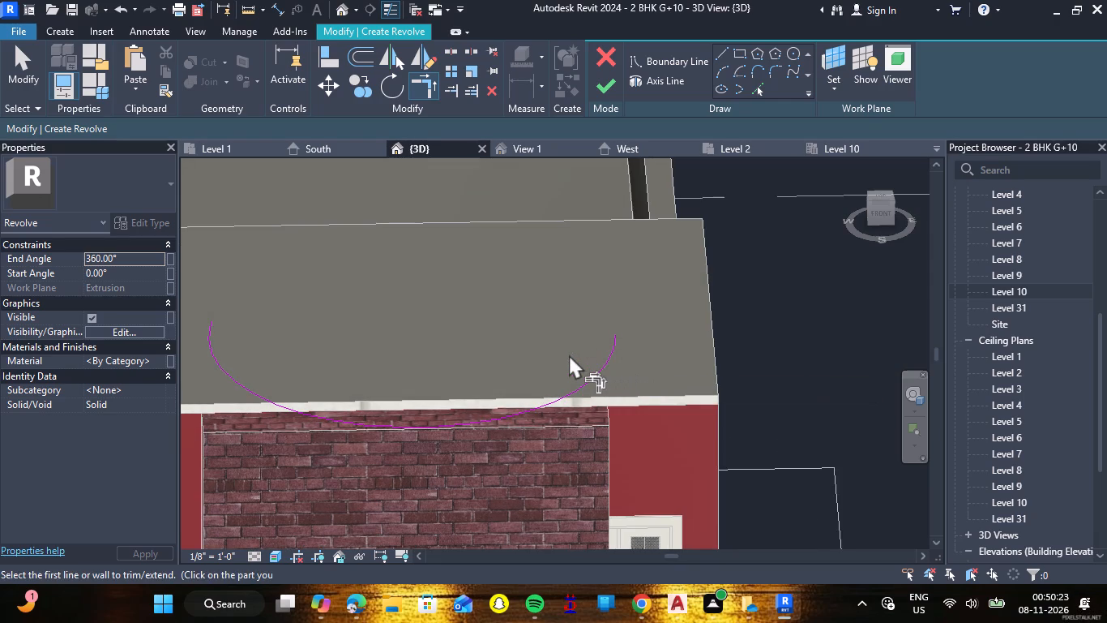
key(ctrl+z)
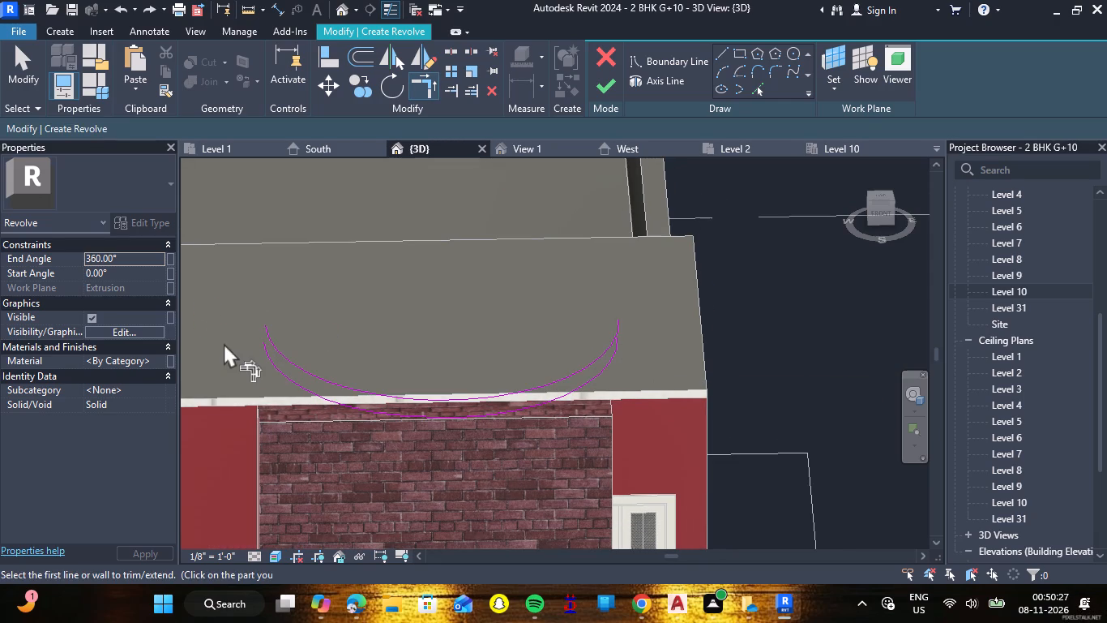
Draw a straight boundary line about 10" long joining the west endpoints of the two arcs.
scroll(237, 337, up, 5)
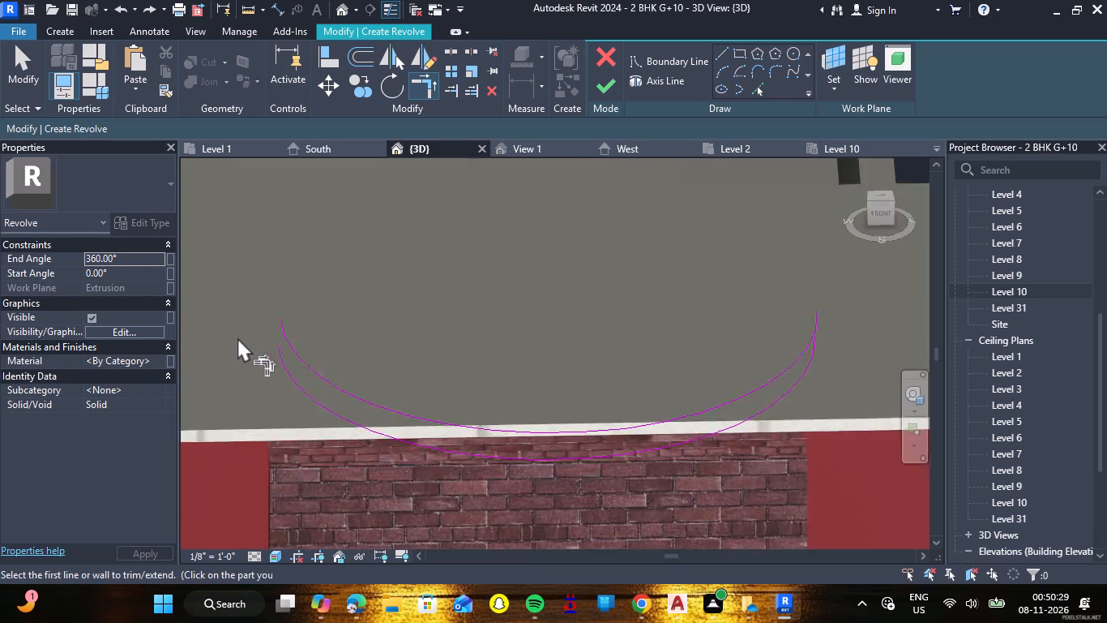
scroll(237, 337, up, 1)
key(Escape)
click(724, 58)
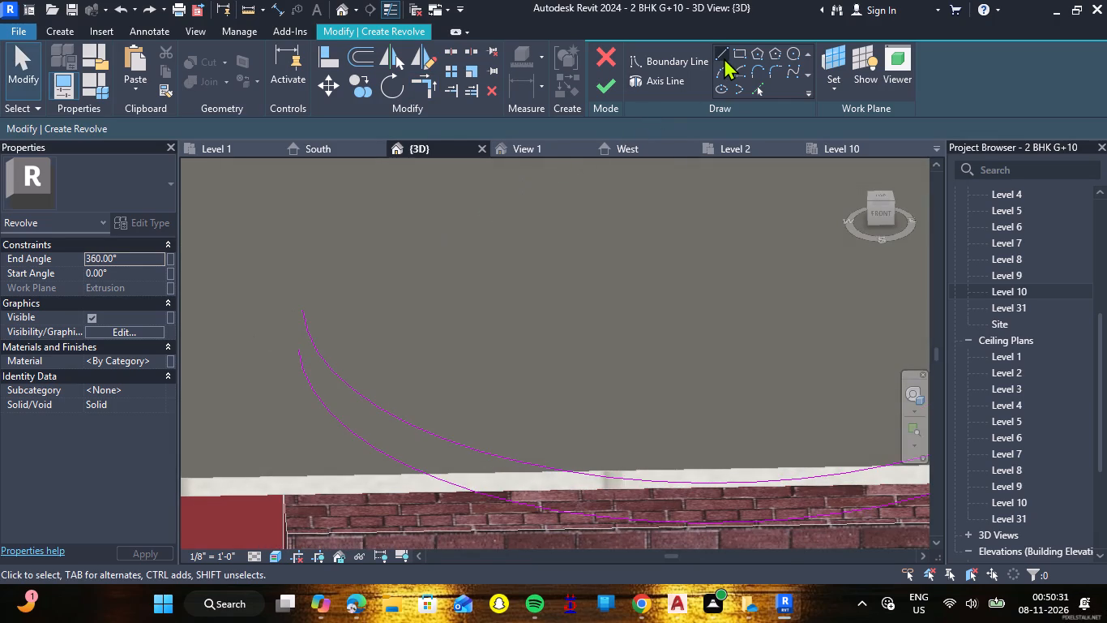
click(297, 351)
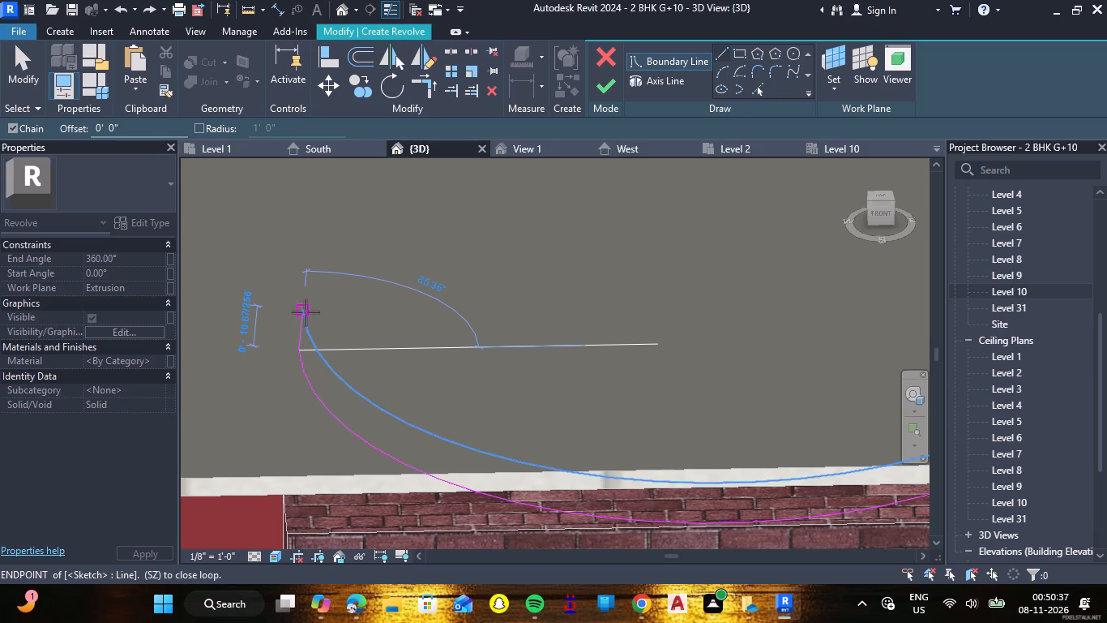
scroll(301, 312, up, 10)
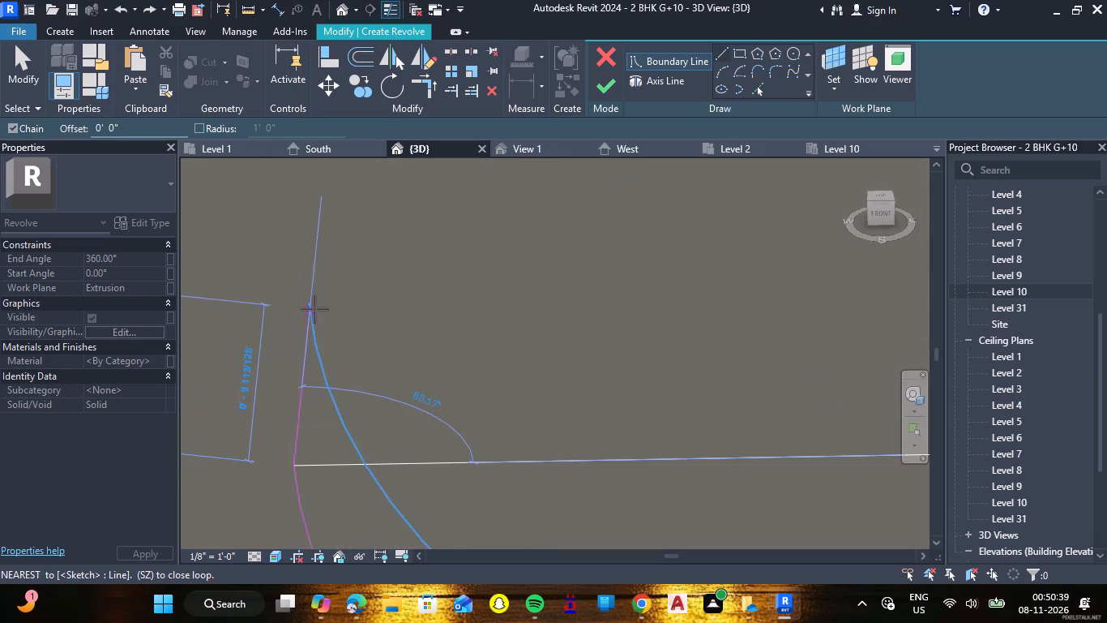
click(308, 305)
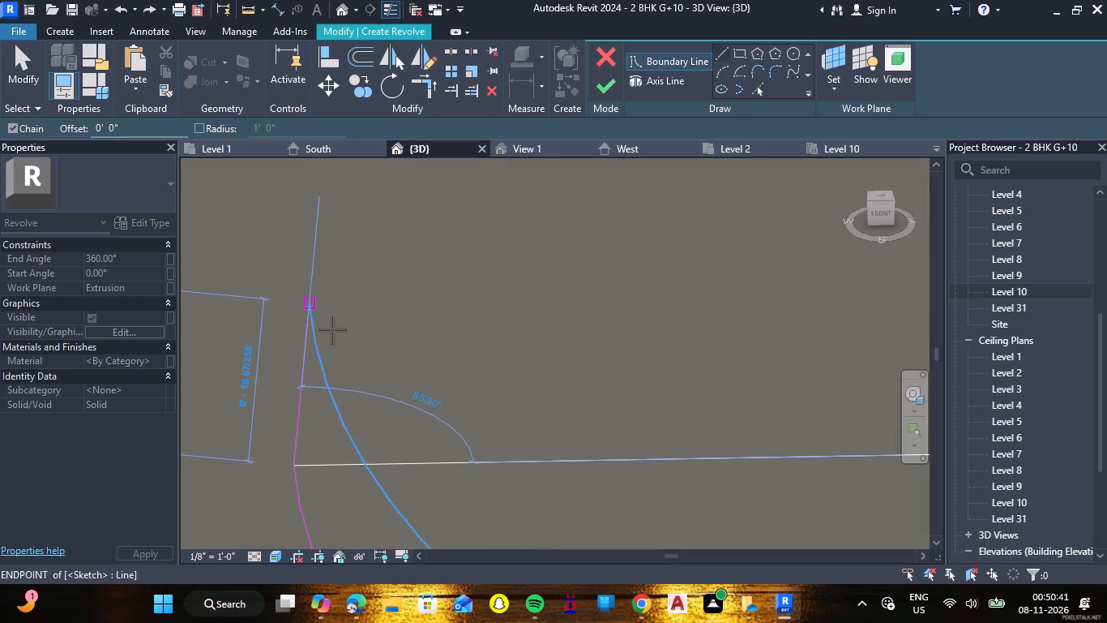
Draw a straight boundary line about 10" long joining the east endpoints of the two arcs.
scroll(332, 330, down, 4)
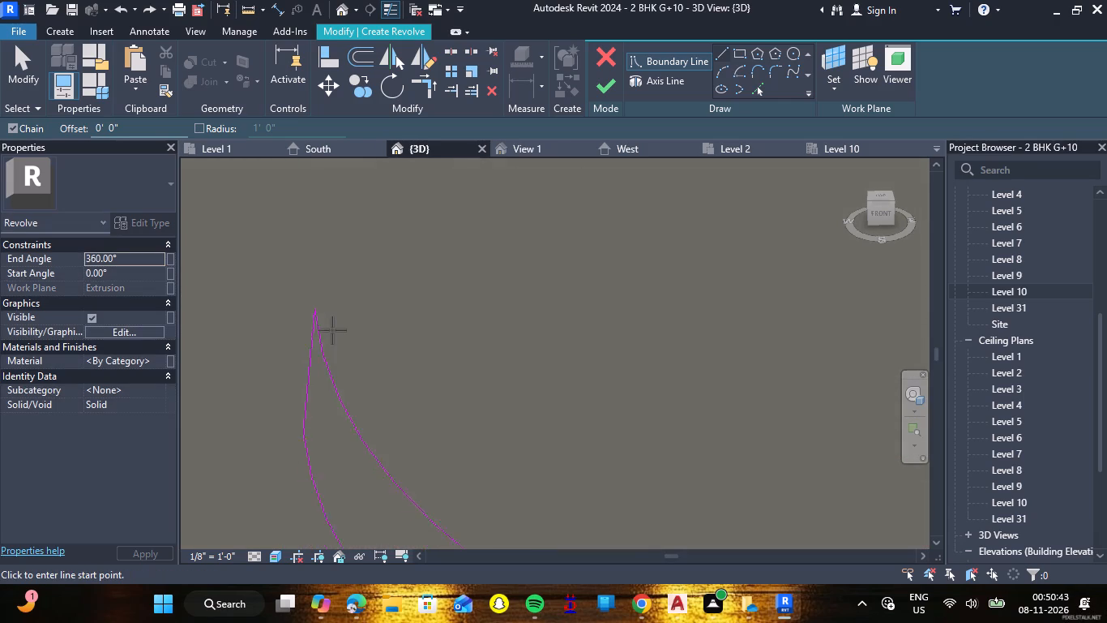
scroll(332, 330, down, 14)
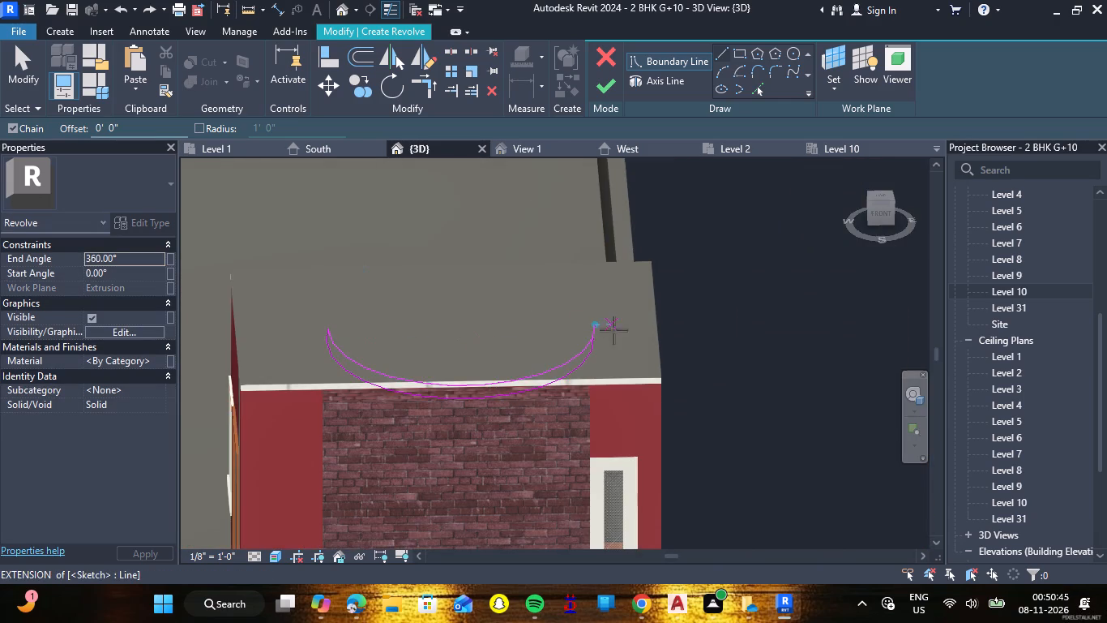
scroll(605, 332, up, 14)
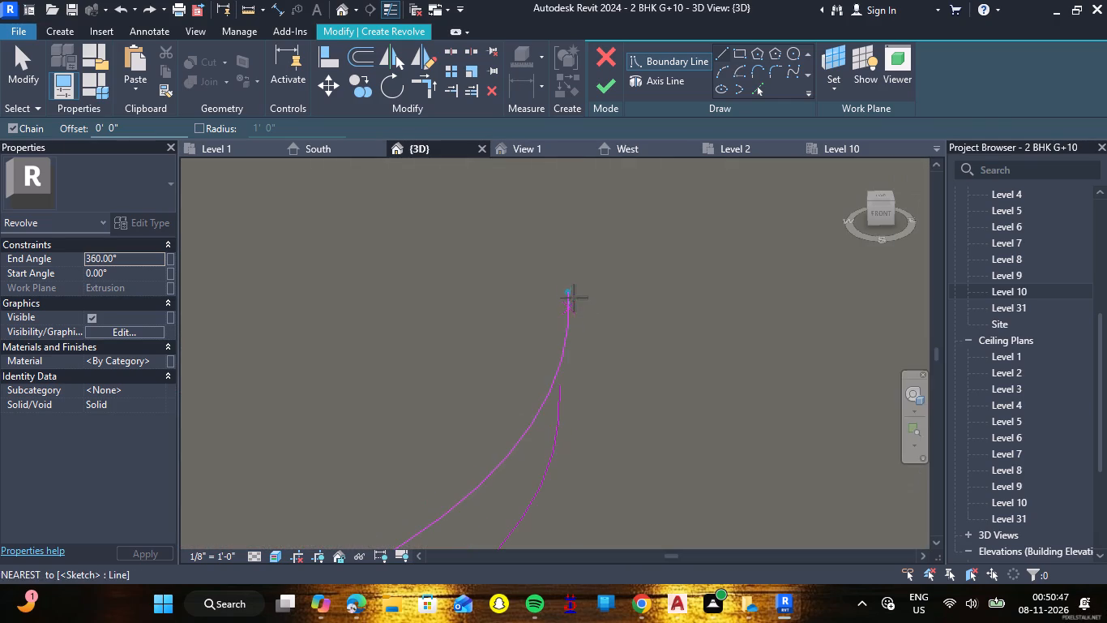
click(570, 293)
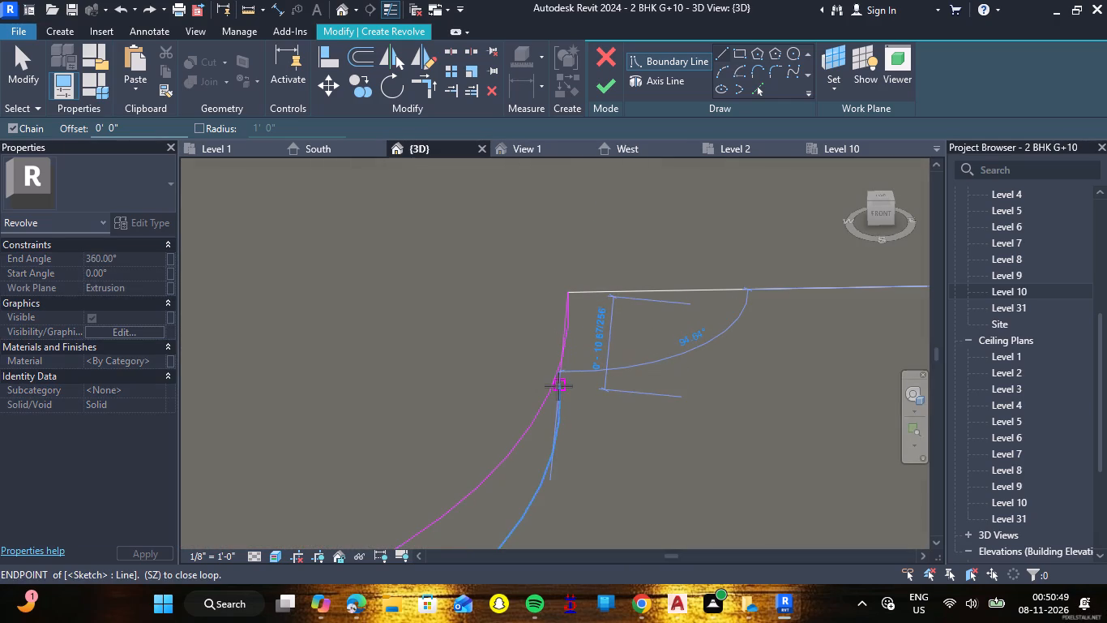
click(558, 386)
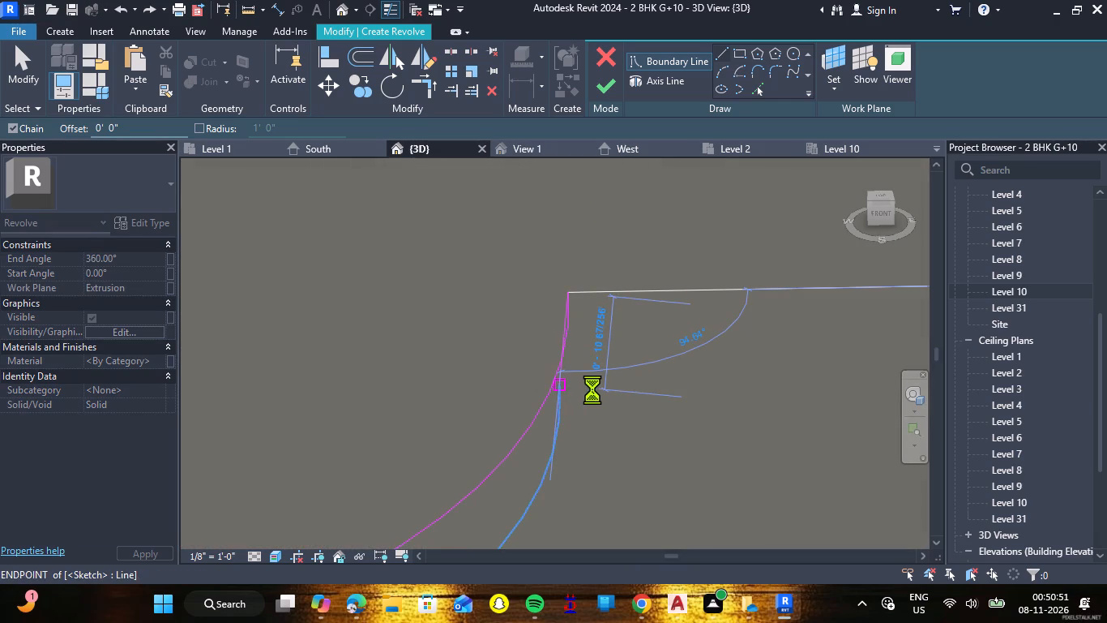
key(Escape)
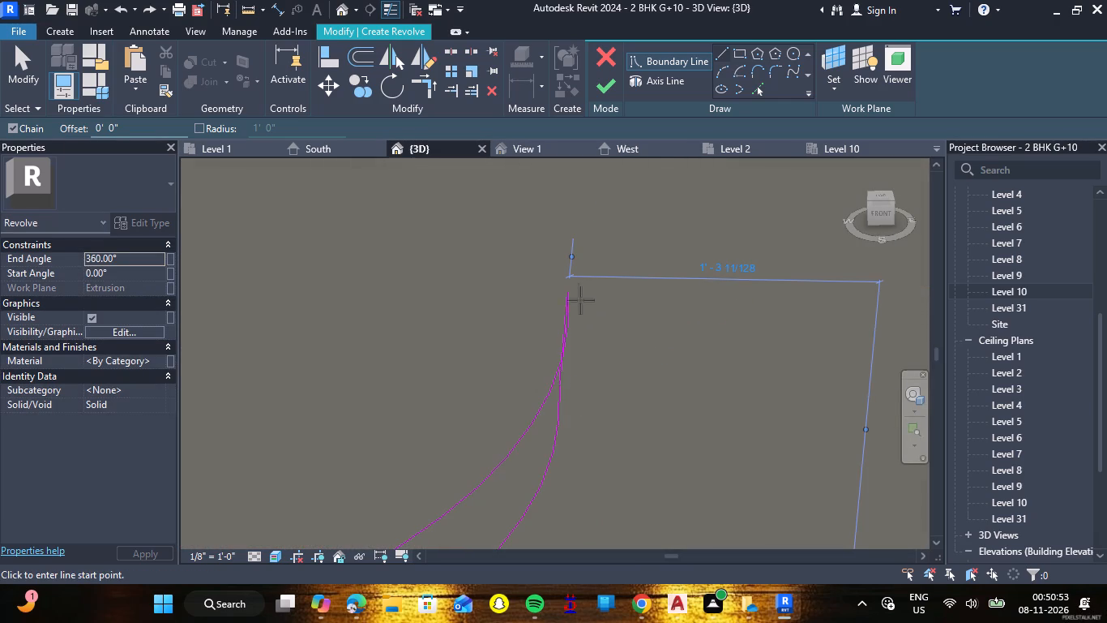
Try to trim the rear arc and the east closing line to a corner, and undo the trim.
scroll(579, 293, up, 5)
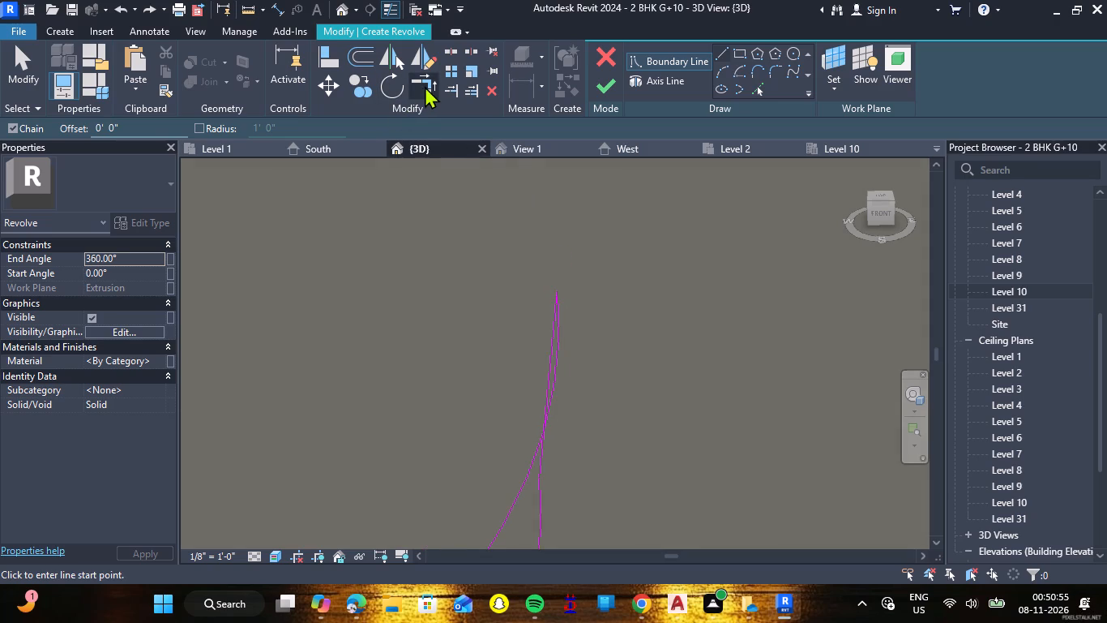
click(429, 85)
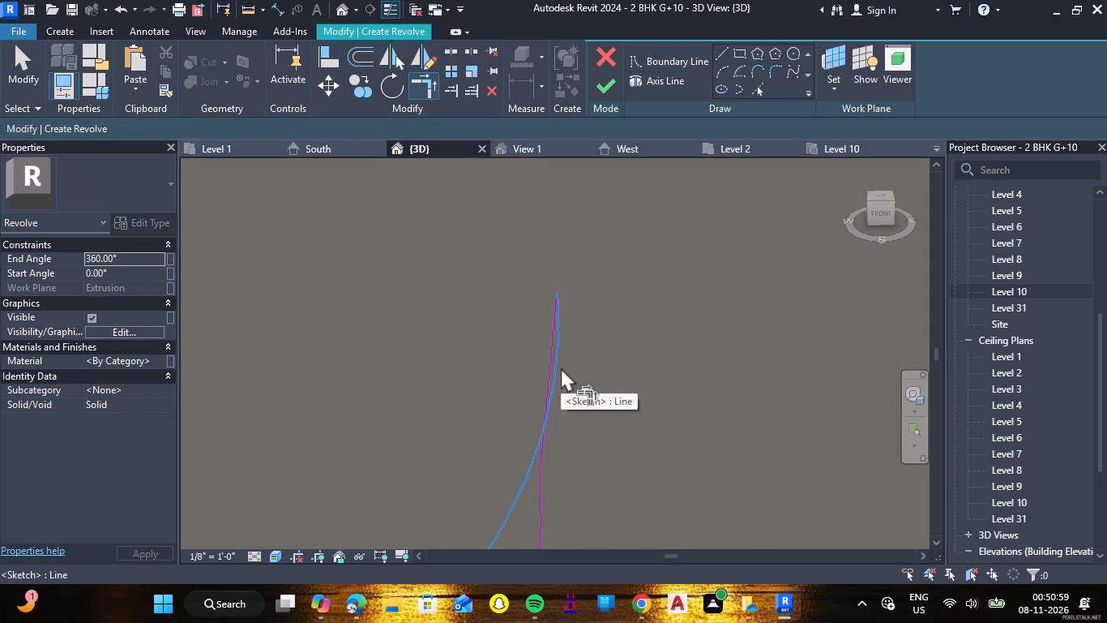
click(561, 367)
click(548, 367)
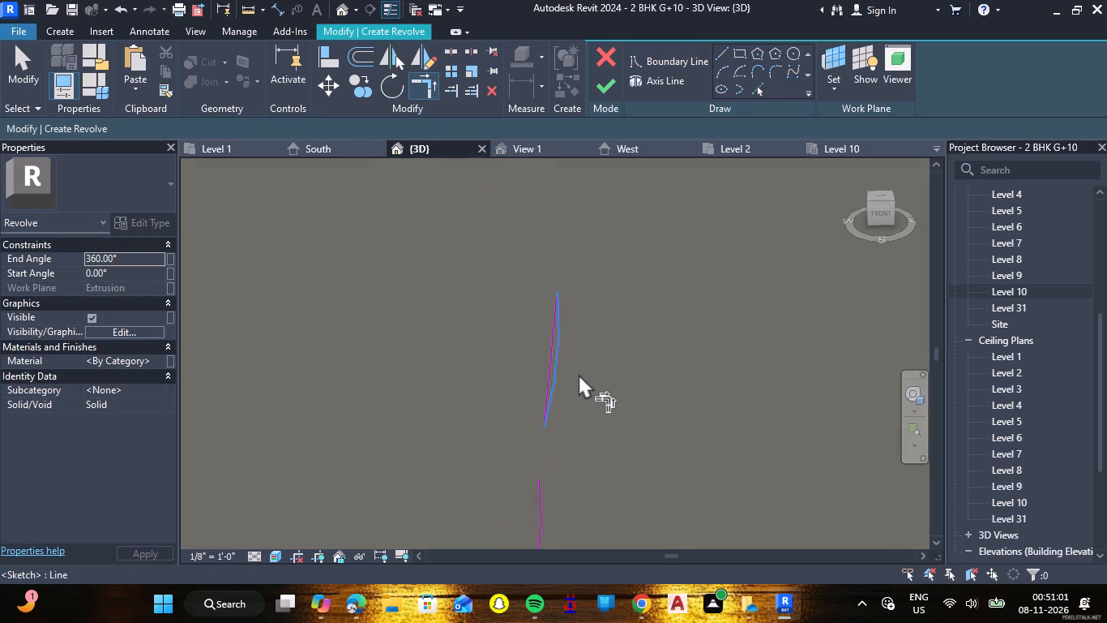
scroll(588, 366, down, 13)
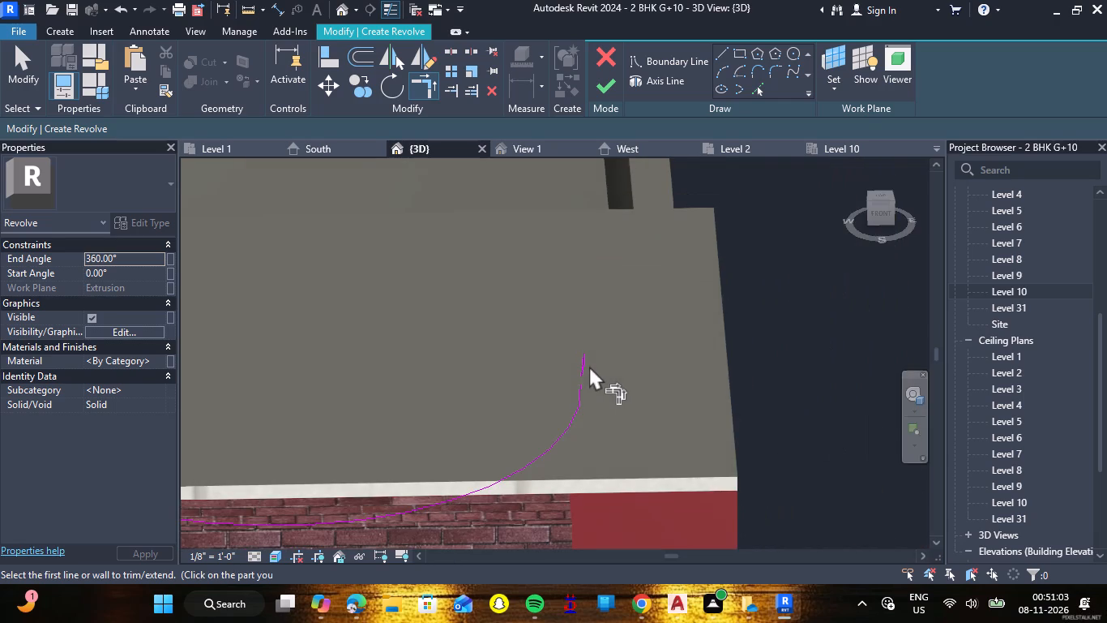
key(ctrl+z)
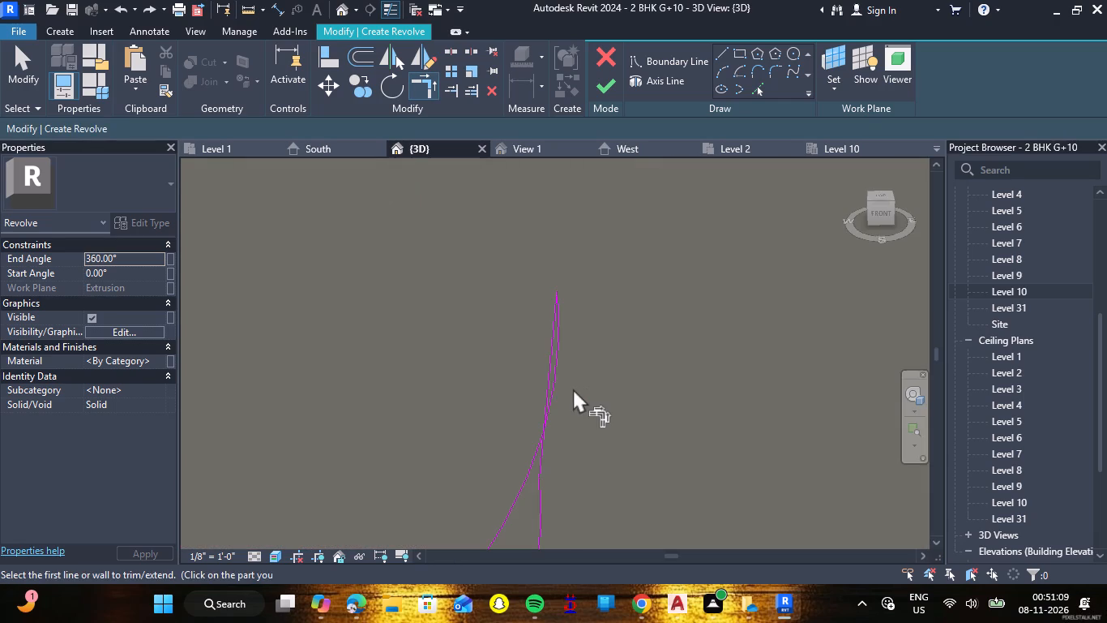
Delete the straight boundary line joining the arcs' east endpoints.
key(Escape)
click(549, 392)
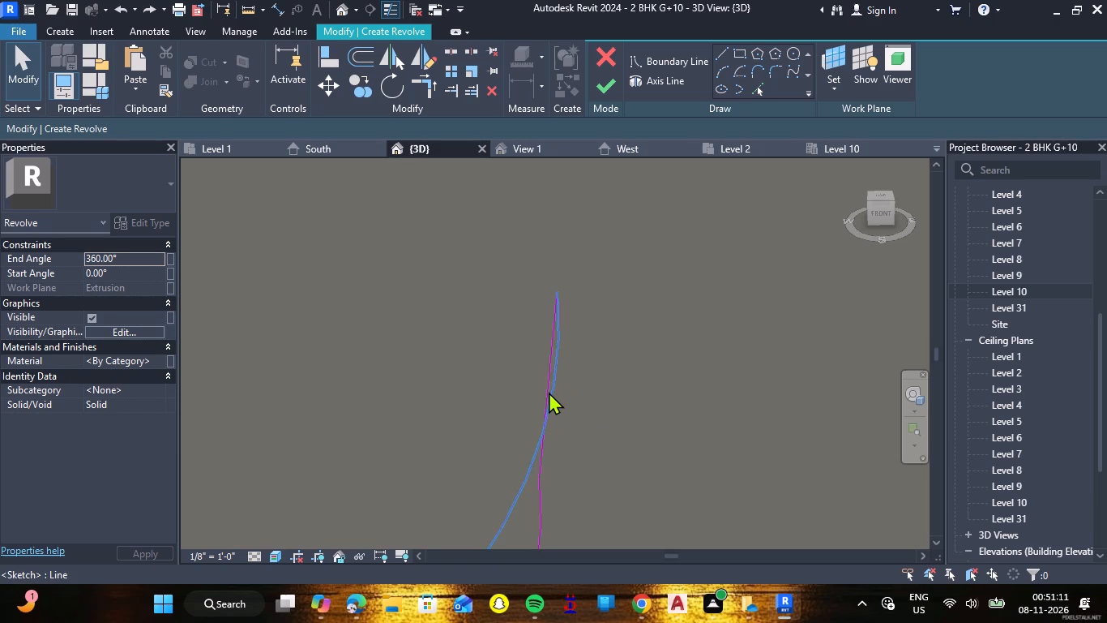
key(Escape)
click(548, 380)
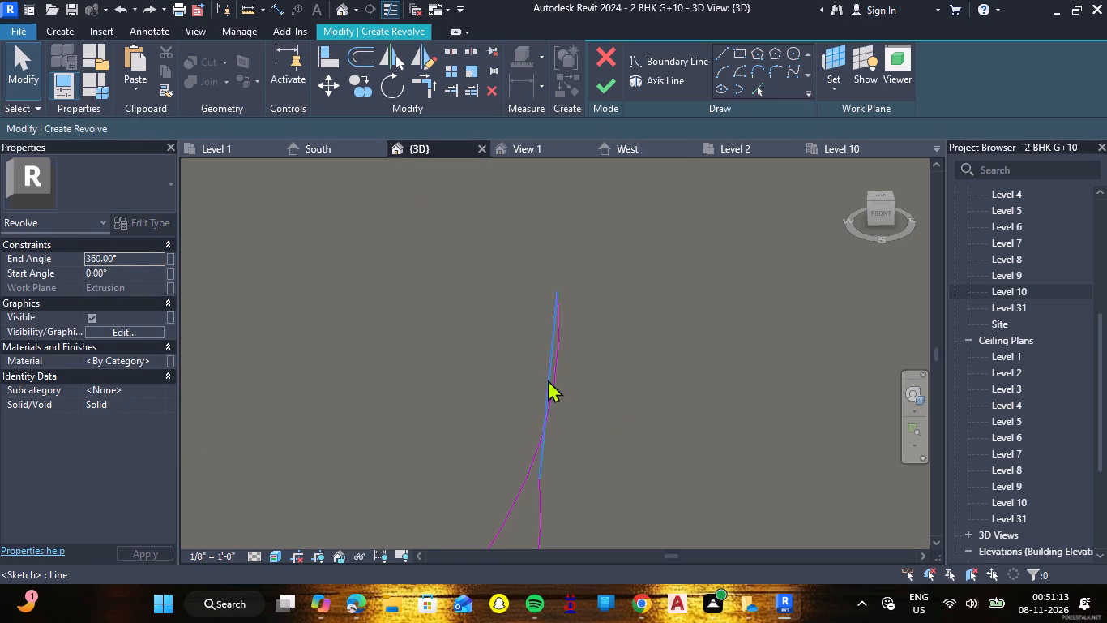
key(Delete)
Shorten the front arc at its east end so its endpoint stops south of the rear arc instead of crossing it.
scroll(583, 402, down, 7)
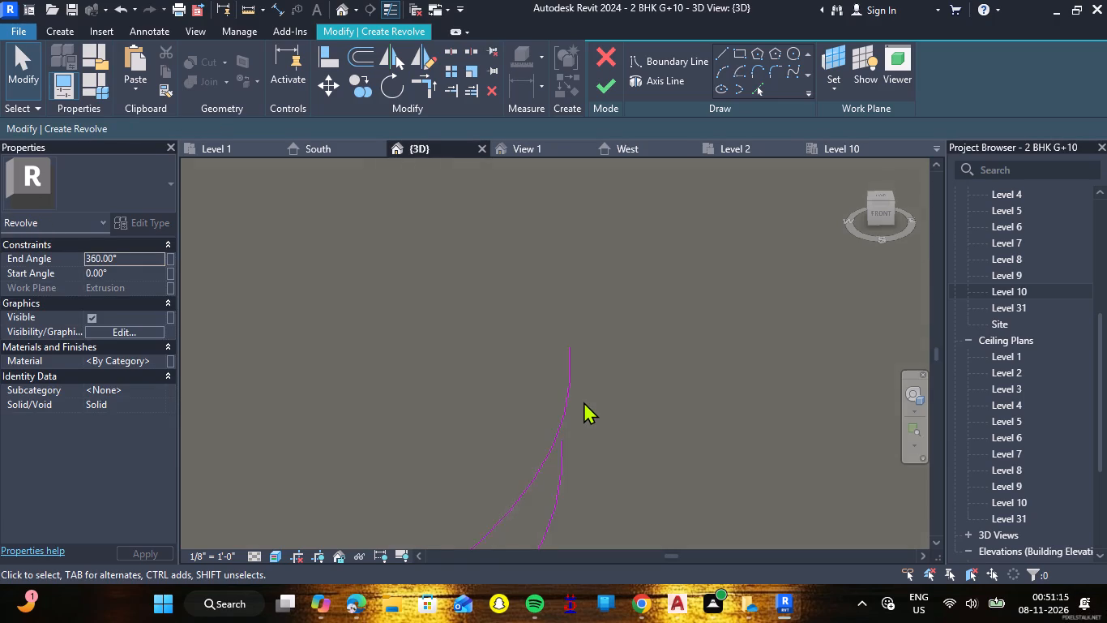
scroll(583, 402, down, 5)
click(569, 440)
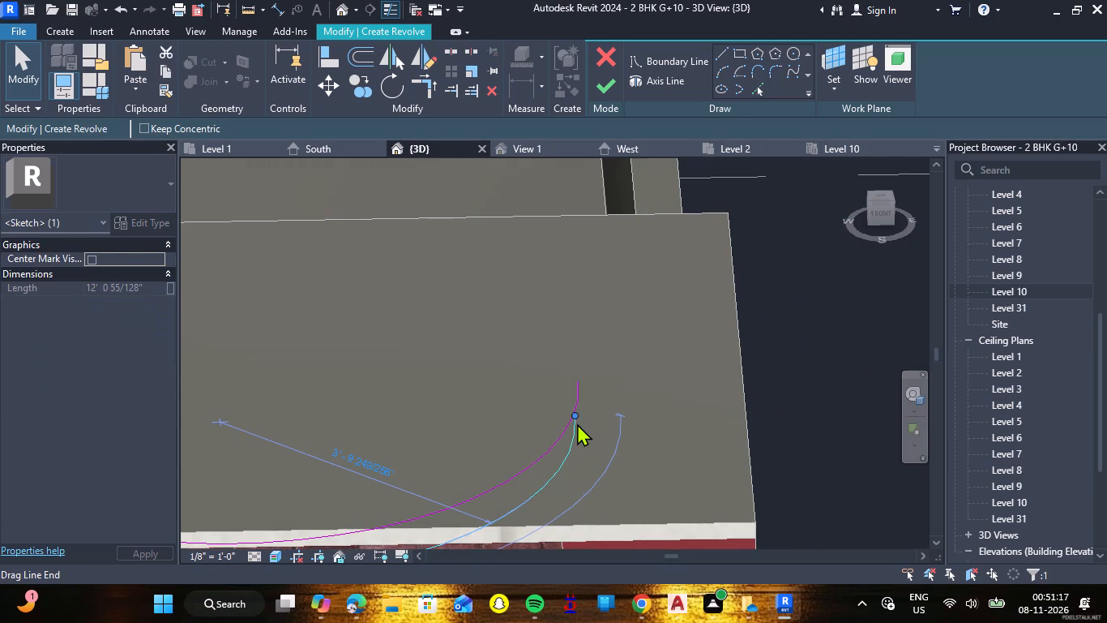
drag(576, 416, 608, 409)
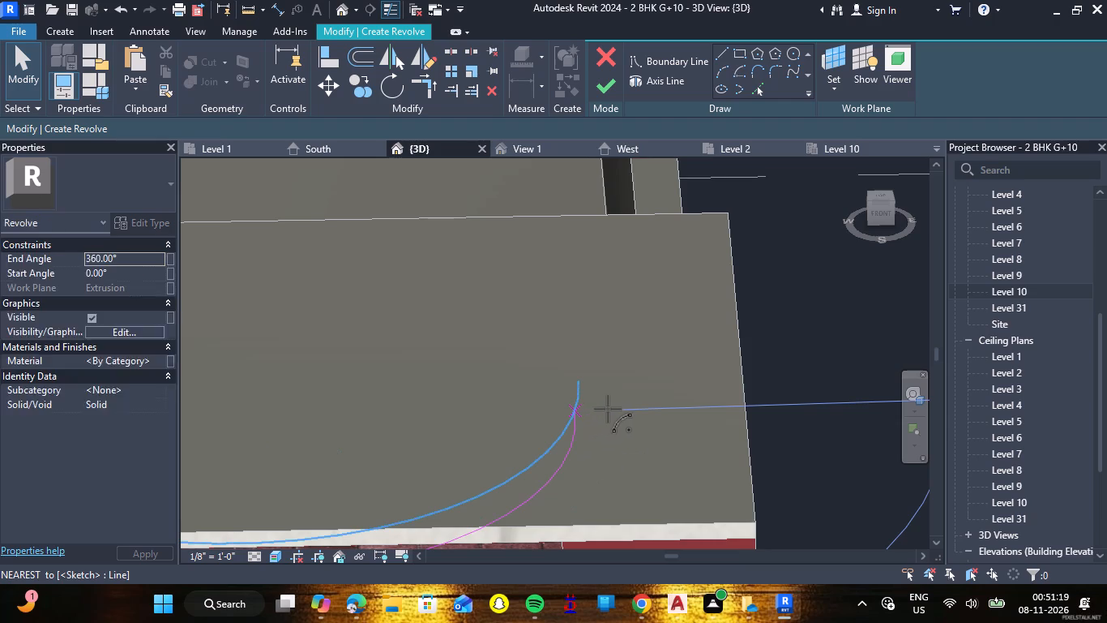
drag(608, 409, 623, 410)
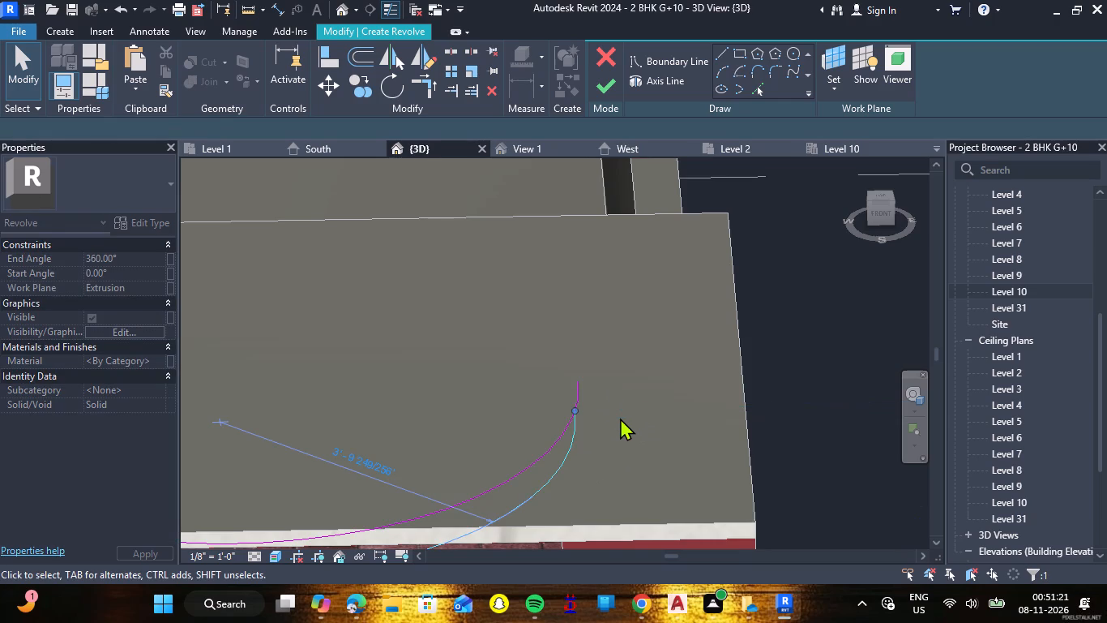
drag(576, 404, 609, 415)
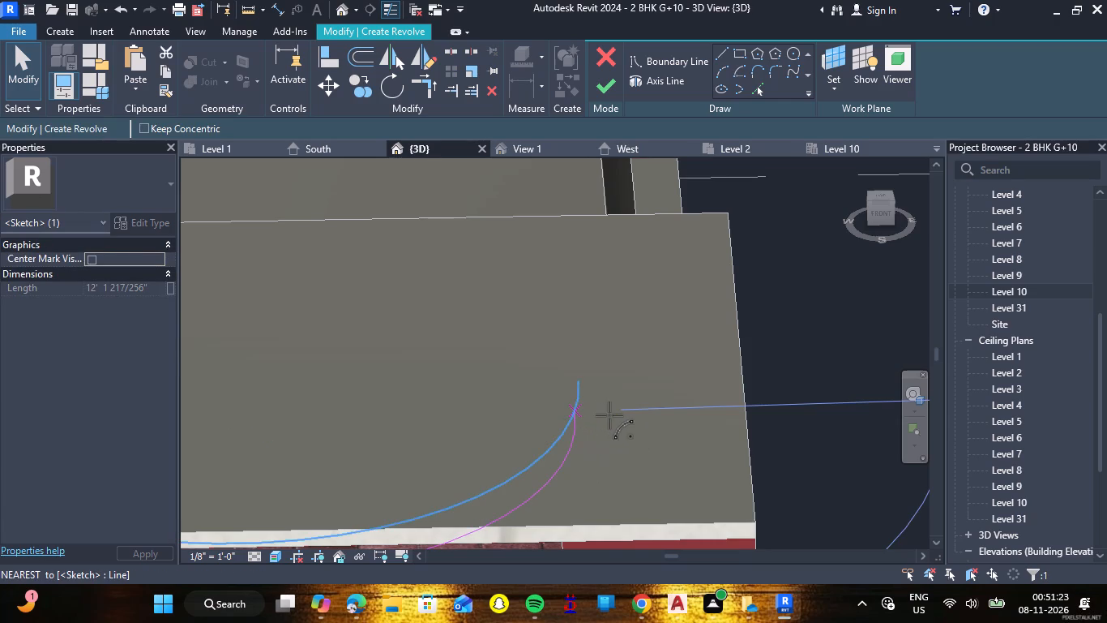
drag(609, 415, 626, 393)
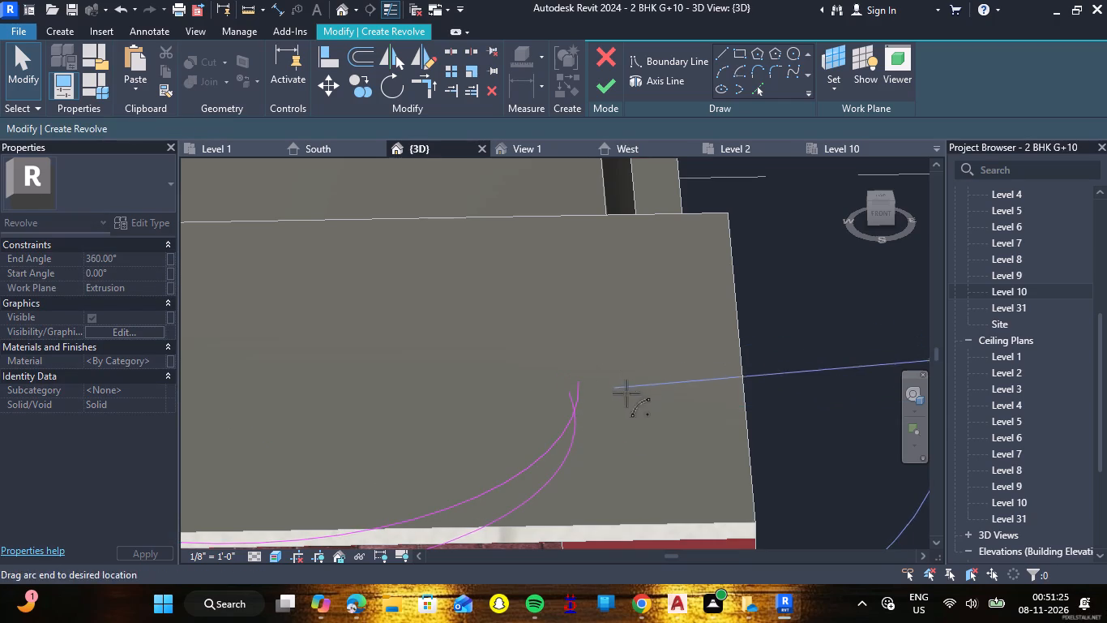
drag(626, 393, 627, 447)
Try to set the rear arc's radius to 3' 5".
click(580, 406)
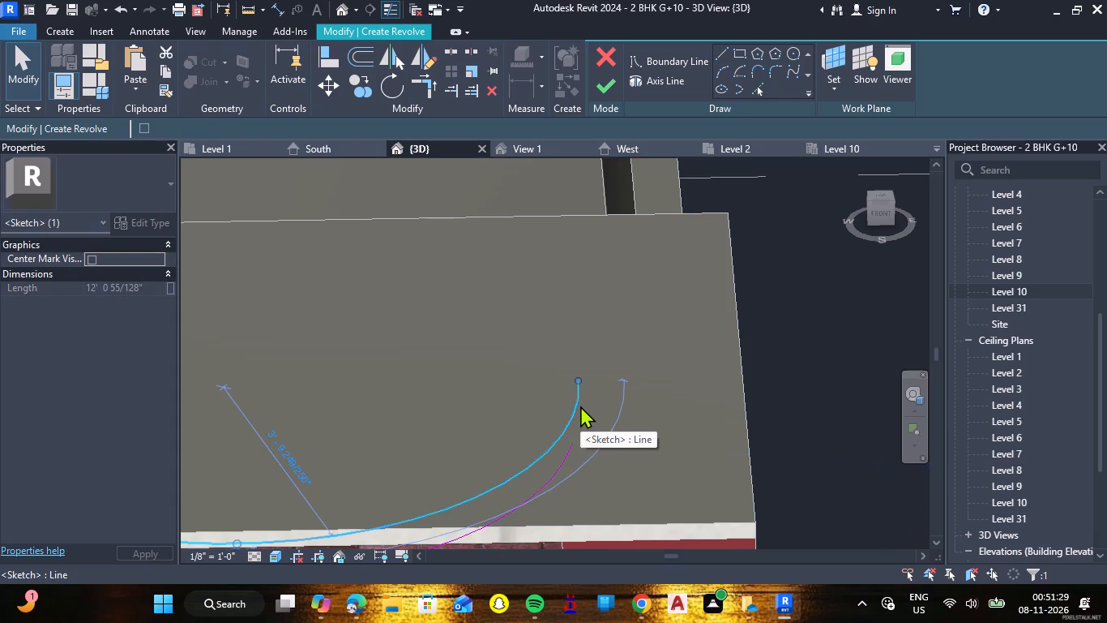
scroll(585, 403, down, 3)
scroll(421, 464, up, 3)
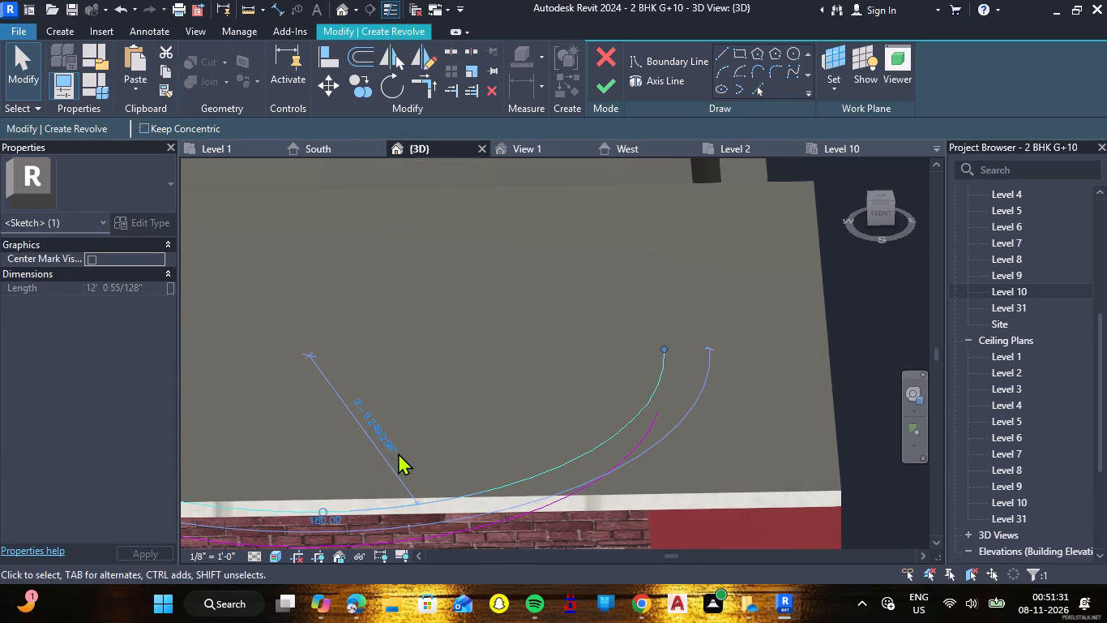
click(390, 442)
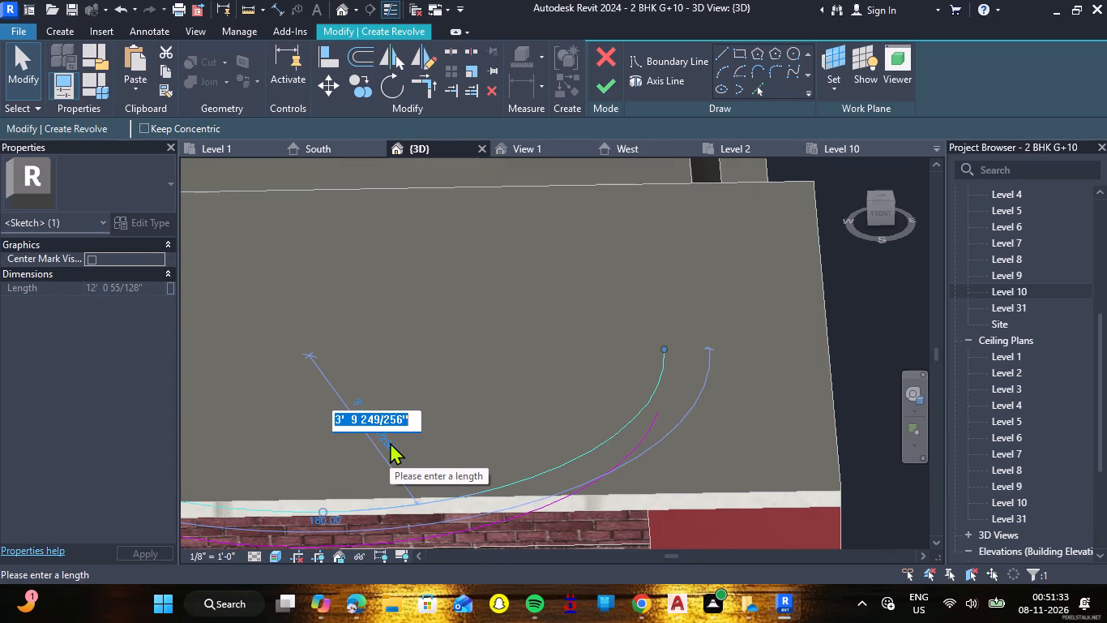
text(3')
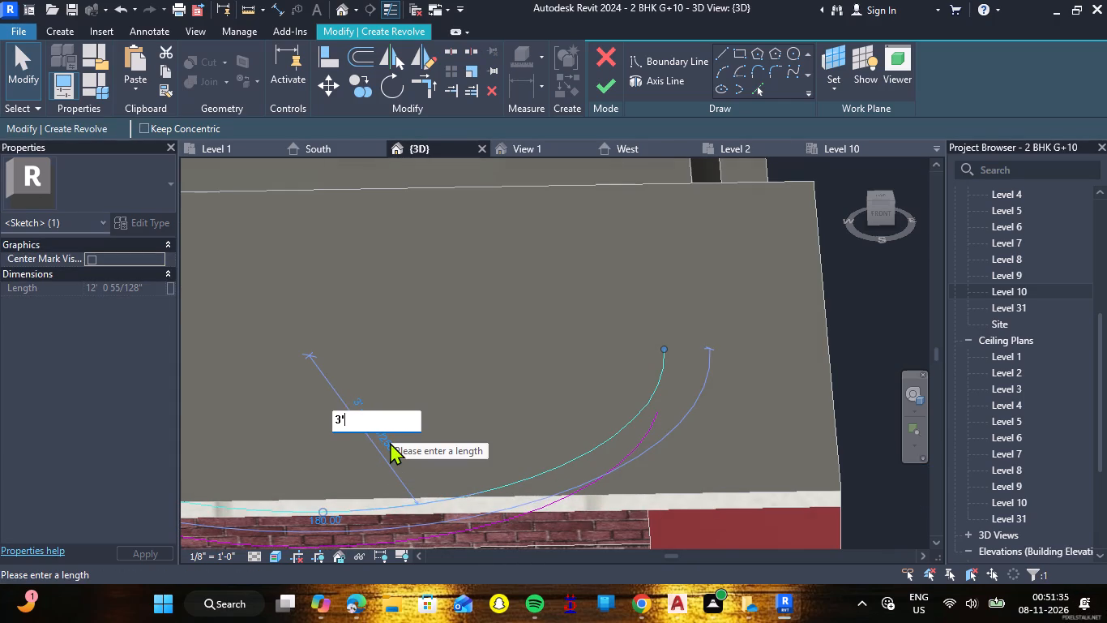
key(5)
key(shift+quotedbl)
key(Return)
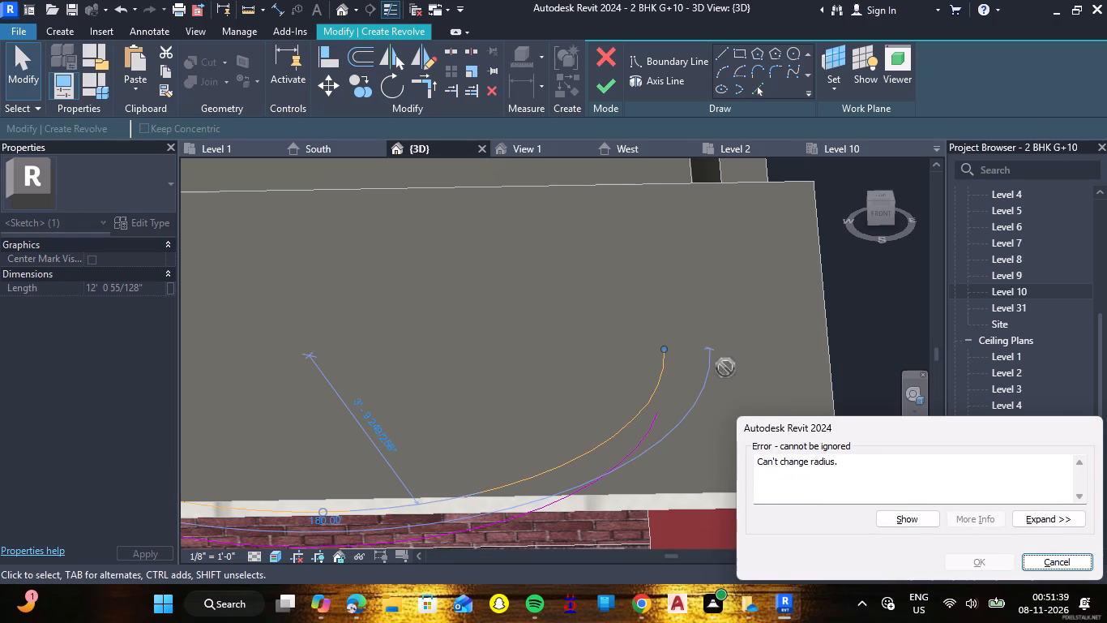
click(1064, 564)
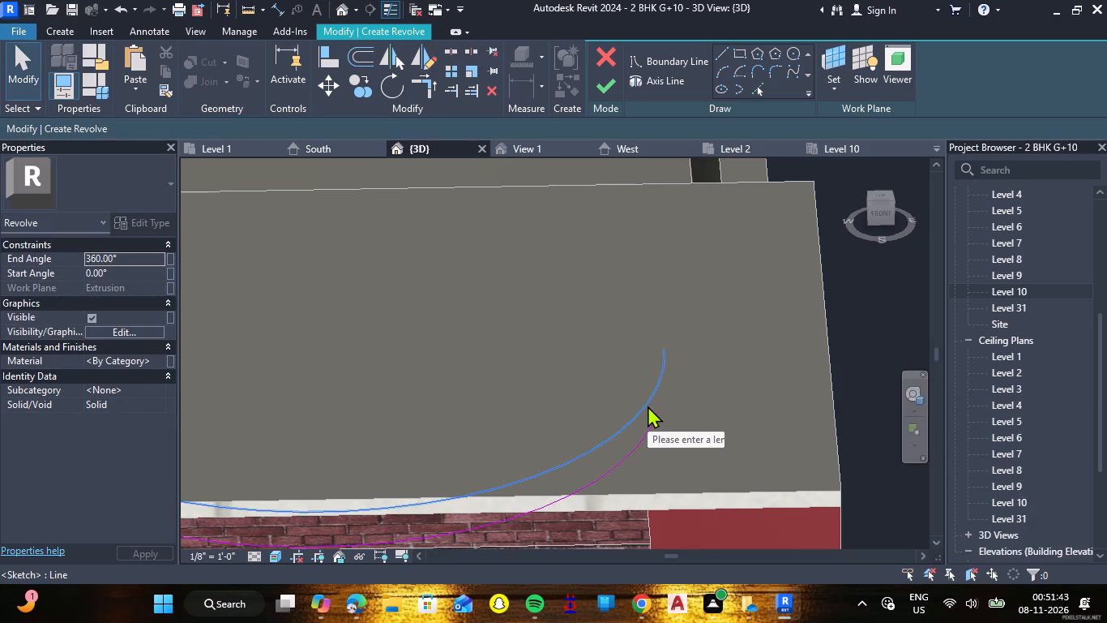
Draw a straight boundary line about 2" long from the front arc's east endpoint to the rear arc.
click(723, 56)
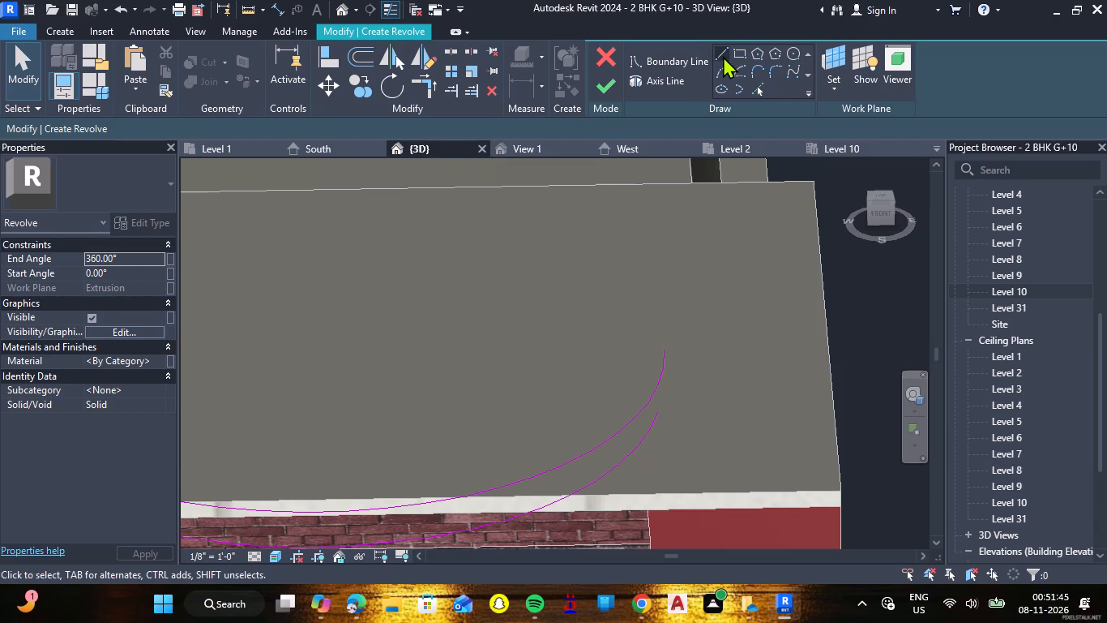
scroll(656, 422, up, 5)
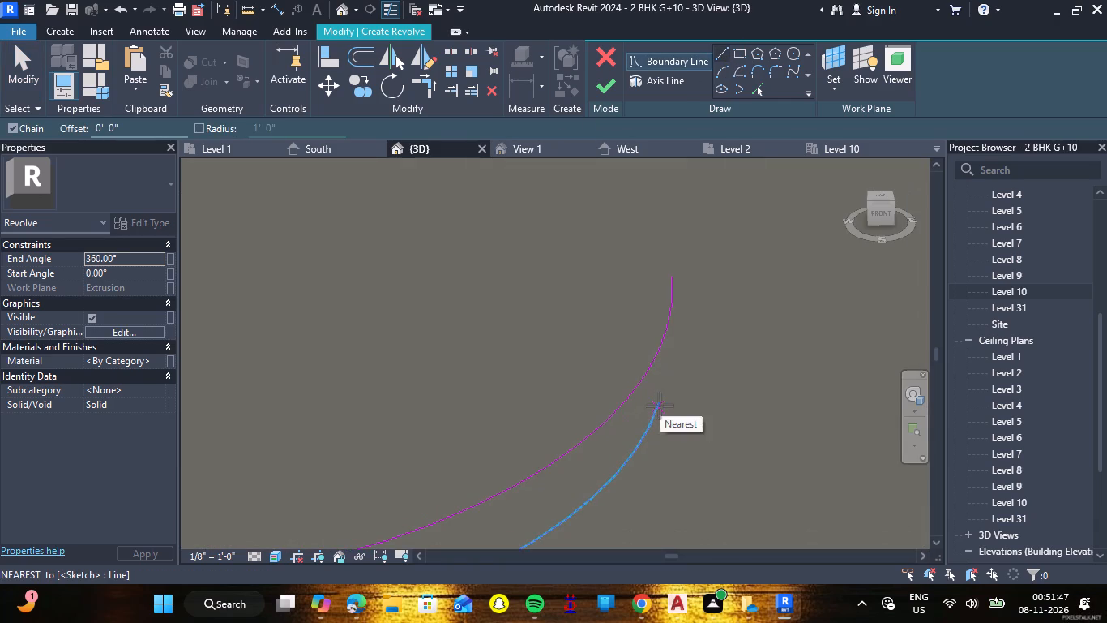
click(660, 403)
click(638, 390)
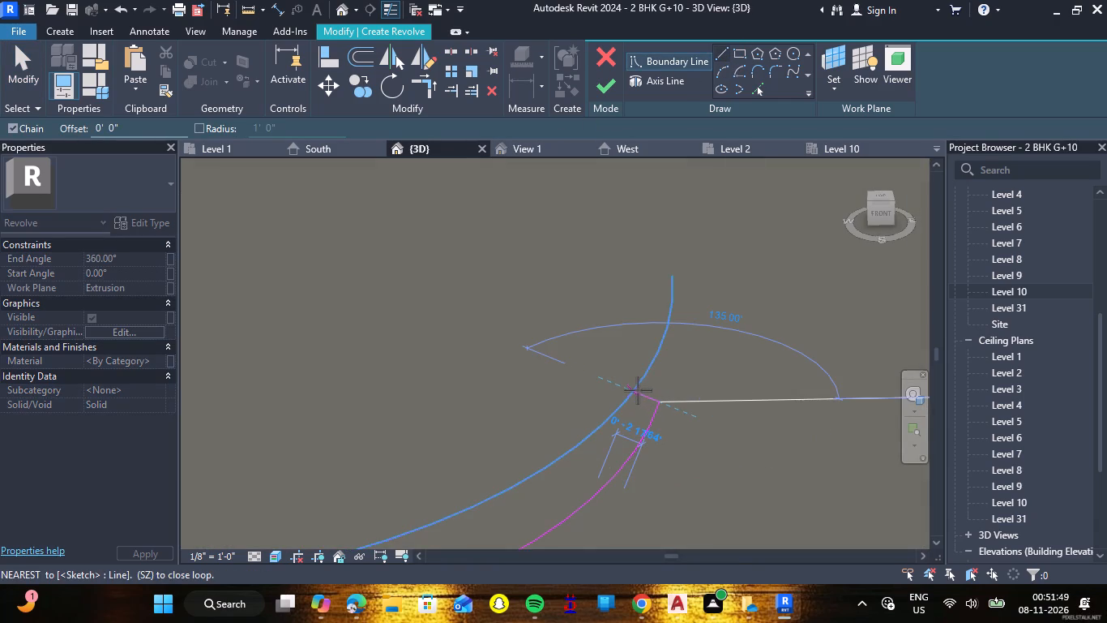
key(Escape)
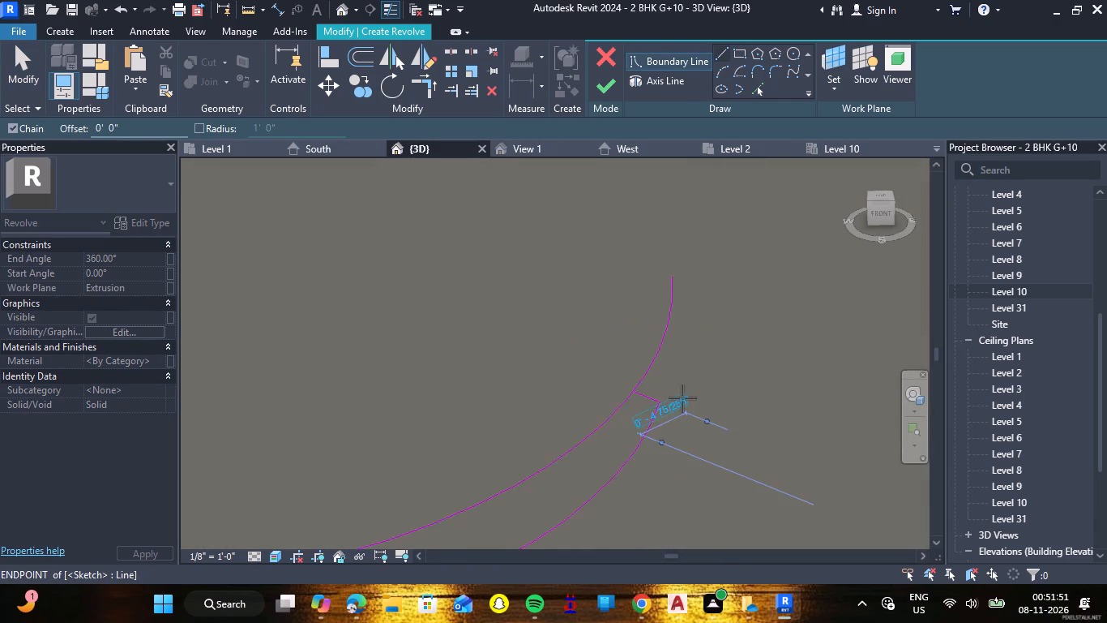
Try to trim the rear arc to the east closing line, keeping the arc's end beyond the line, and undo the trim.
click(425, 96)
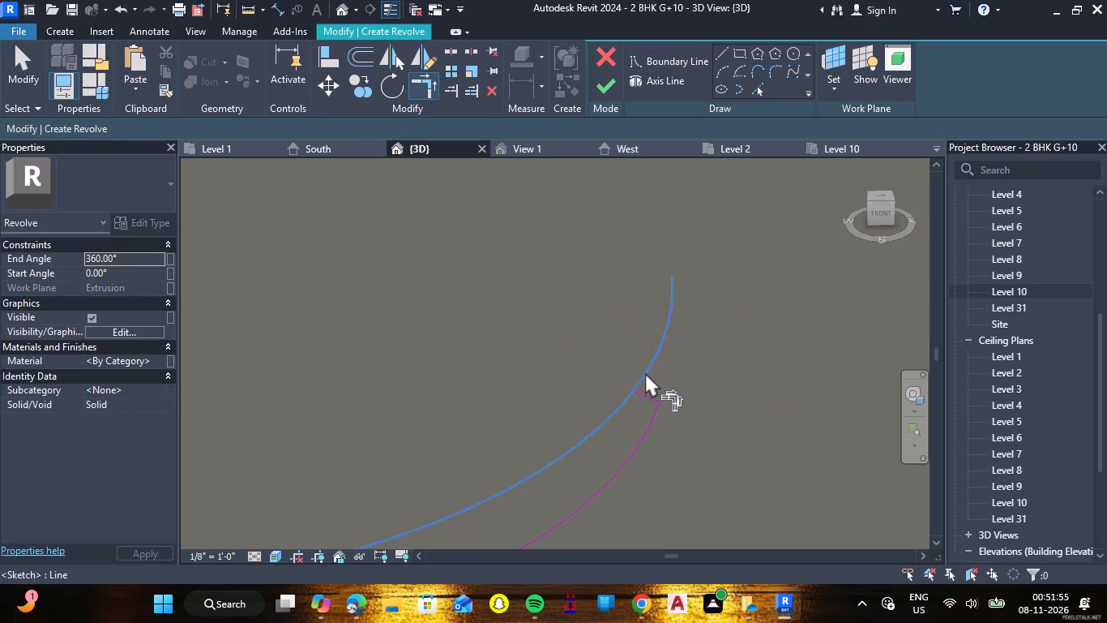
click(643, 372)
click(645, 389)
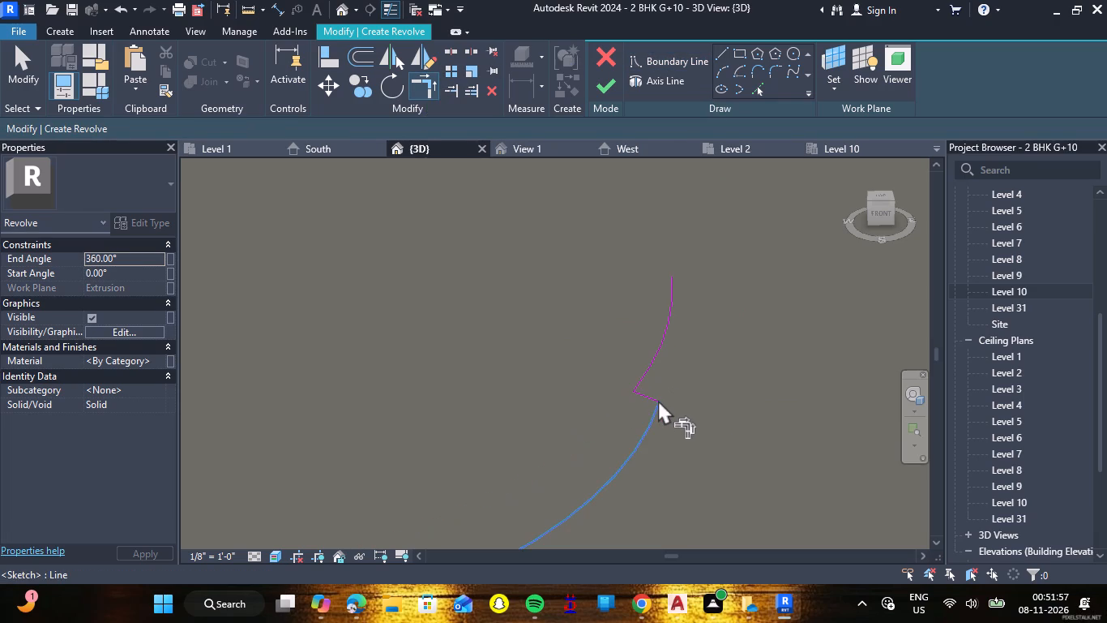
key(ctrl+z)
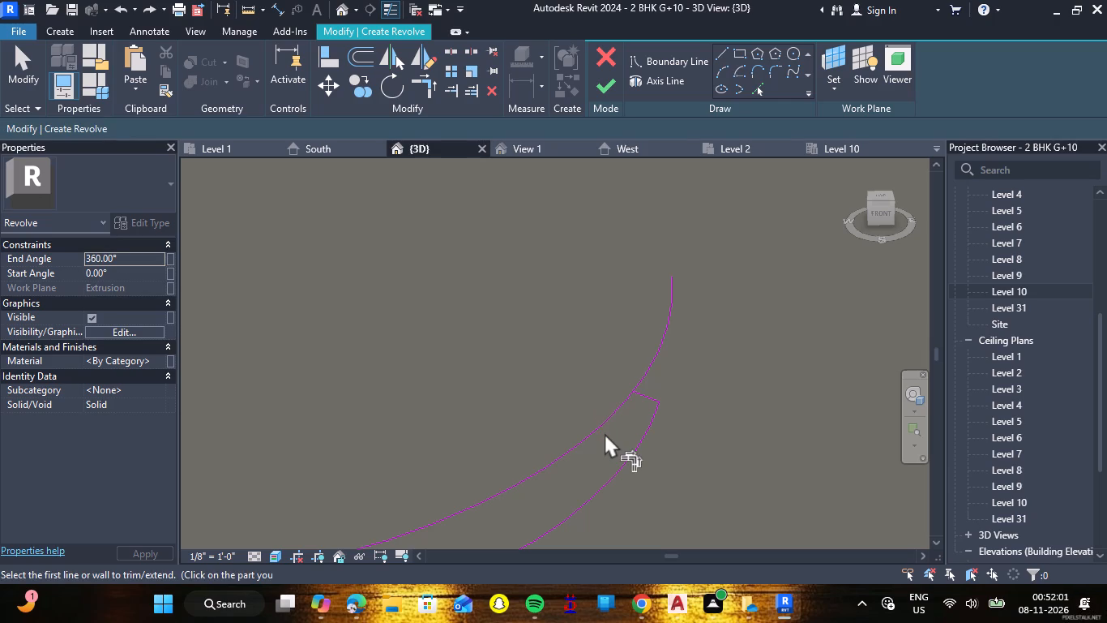
Trim the rear arc to a corner with the east closing line, keeping the arc's long middle portion.
click(606, 417)
click(641, 396)
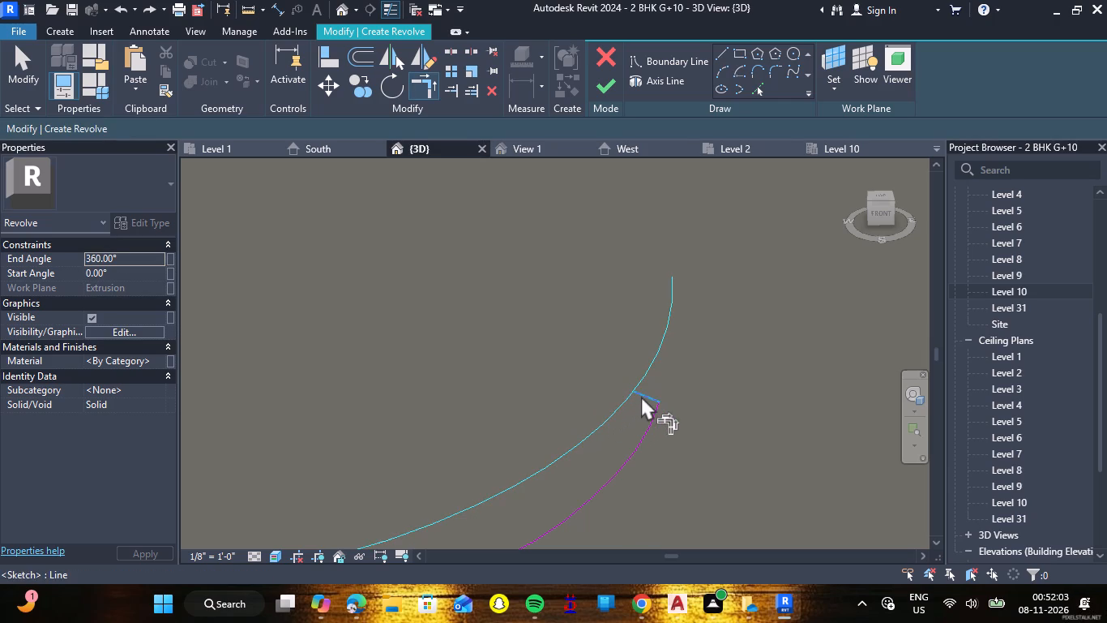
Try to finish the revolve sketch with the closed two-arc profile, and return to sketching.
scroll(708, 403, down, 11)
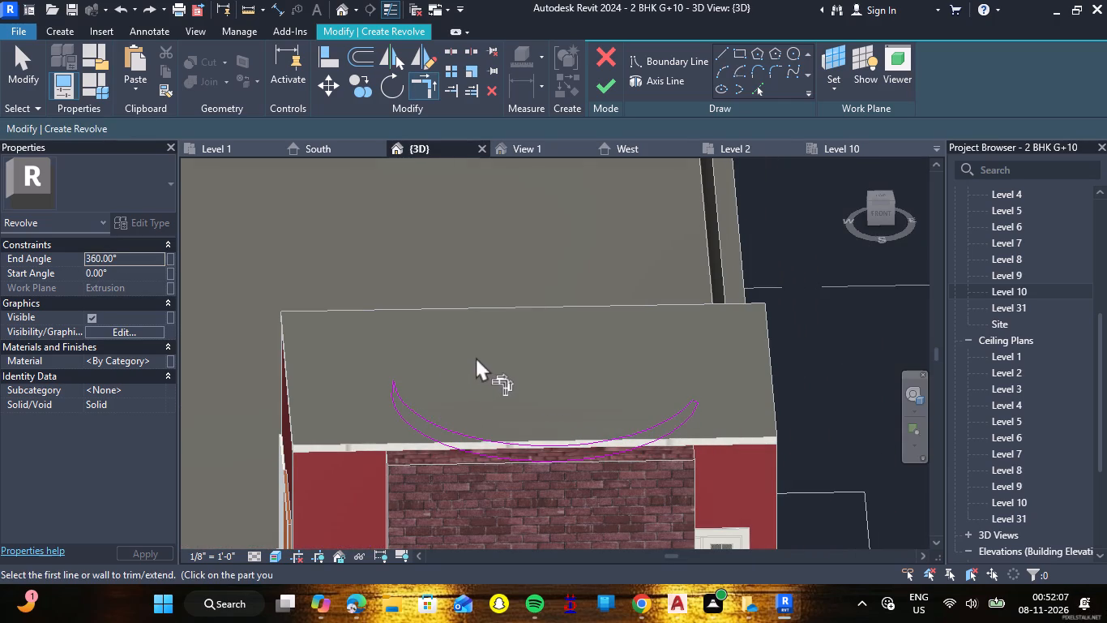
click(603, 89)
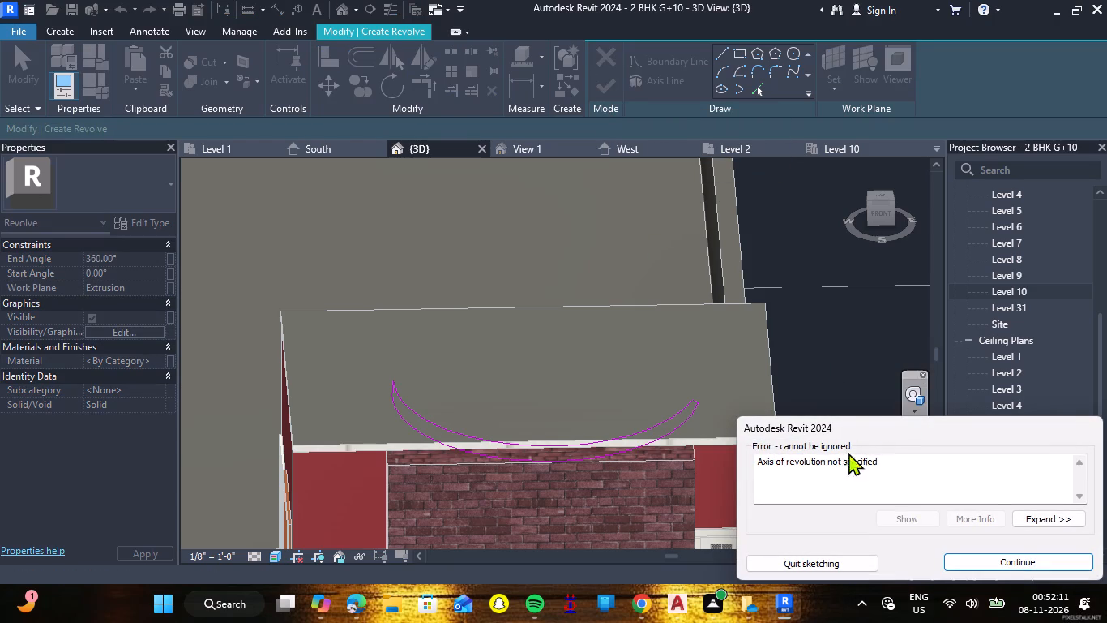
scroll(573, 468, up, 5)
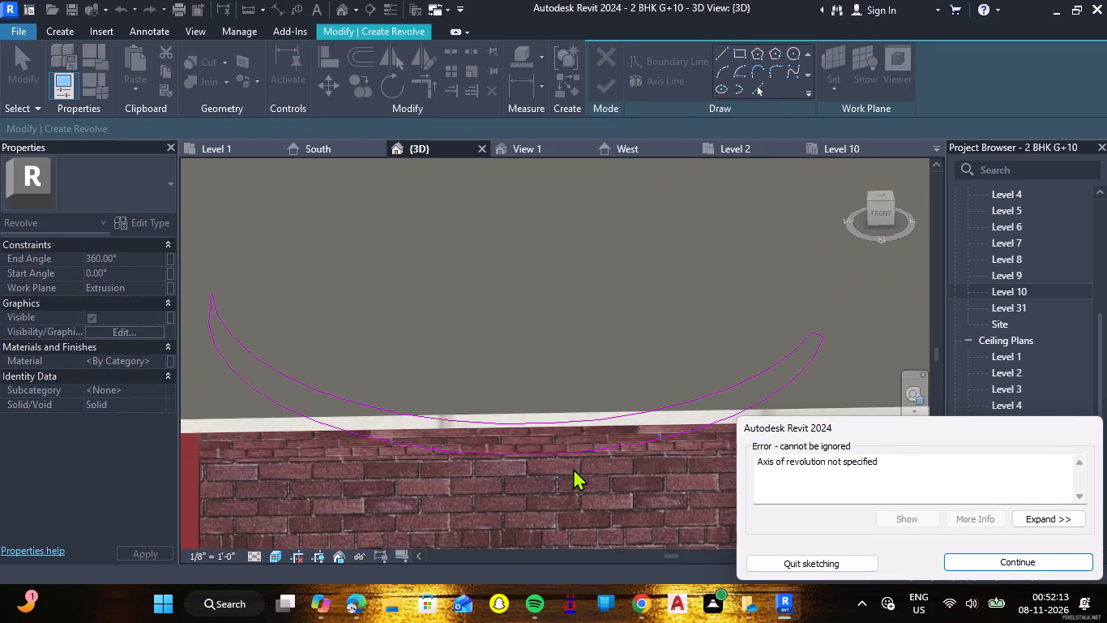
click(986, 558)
Delete the straight boundary line joining the arcs' west endpoints.
scroll(827, 535, down, 1)
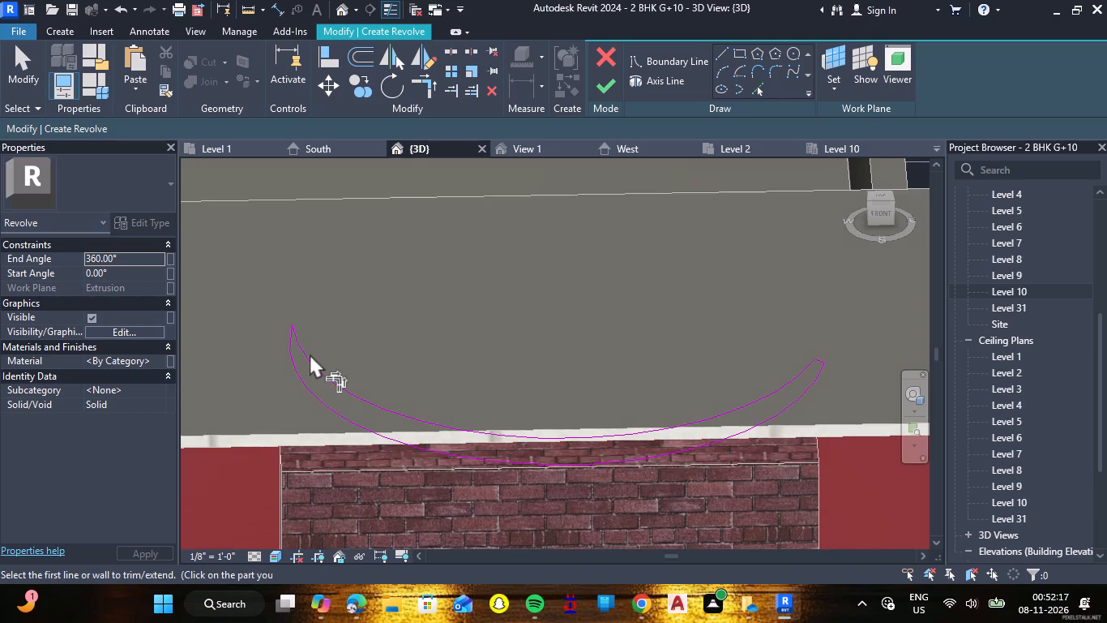
scroll(310, 353, up, 6)
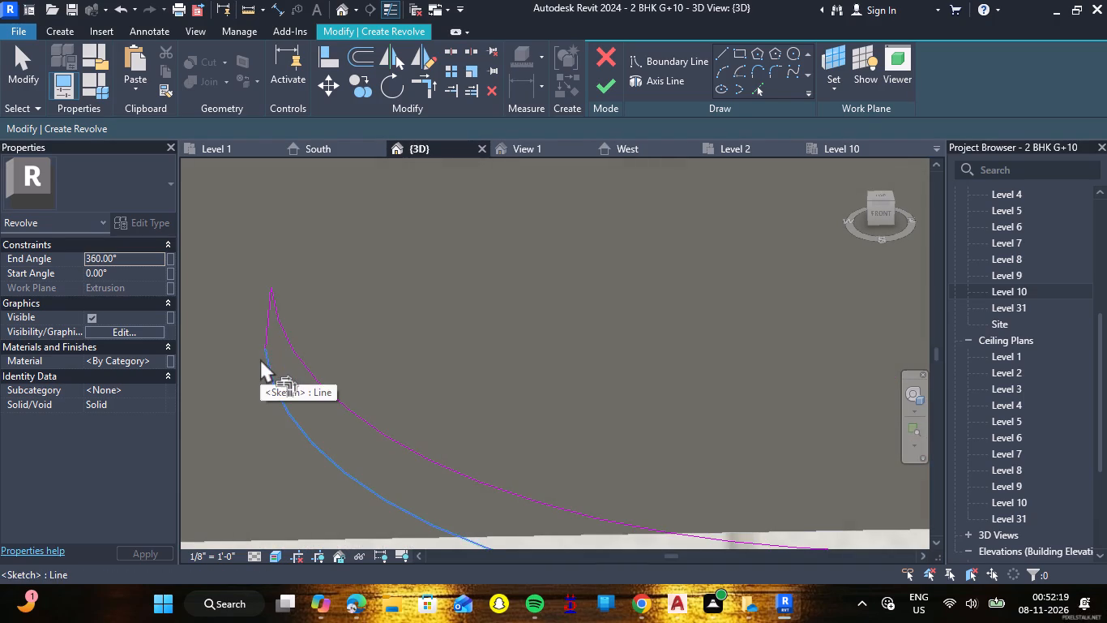
key(Escape)
click(272, 329)
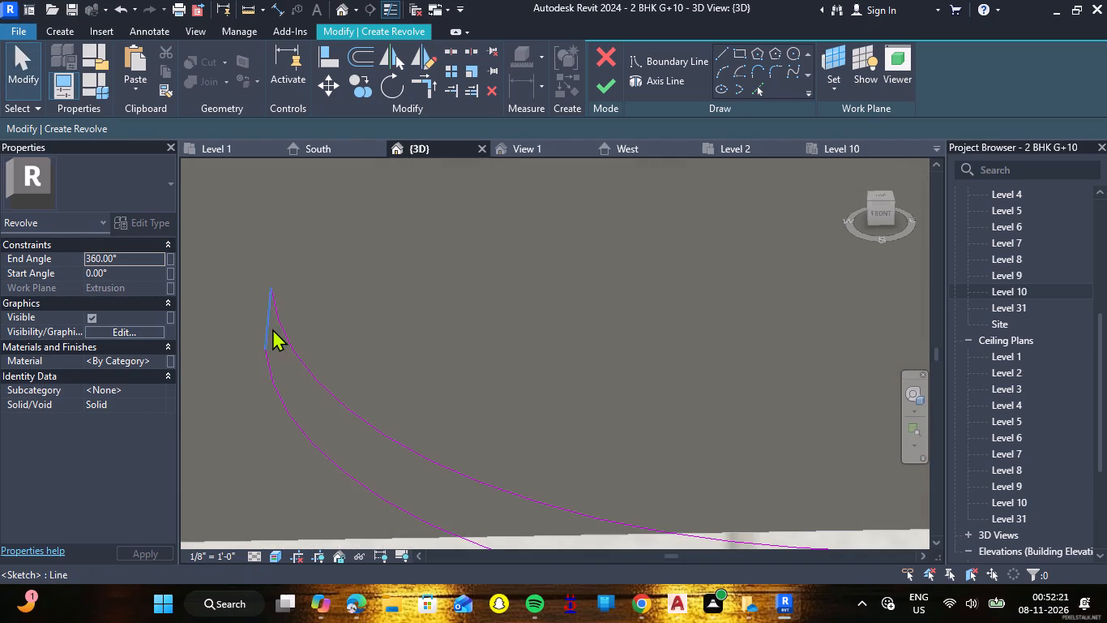
key(Delete)
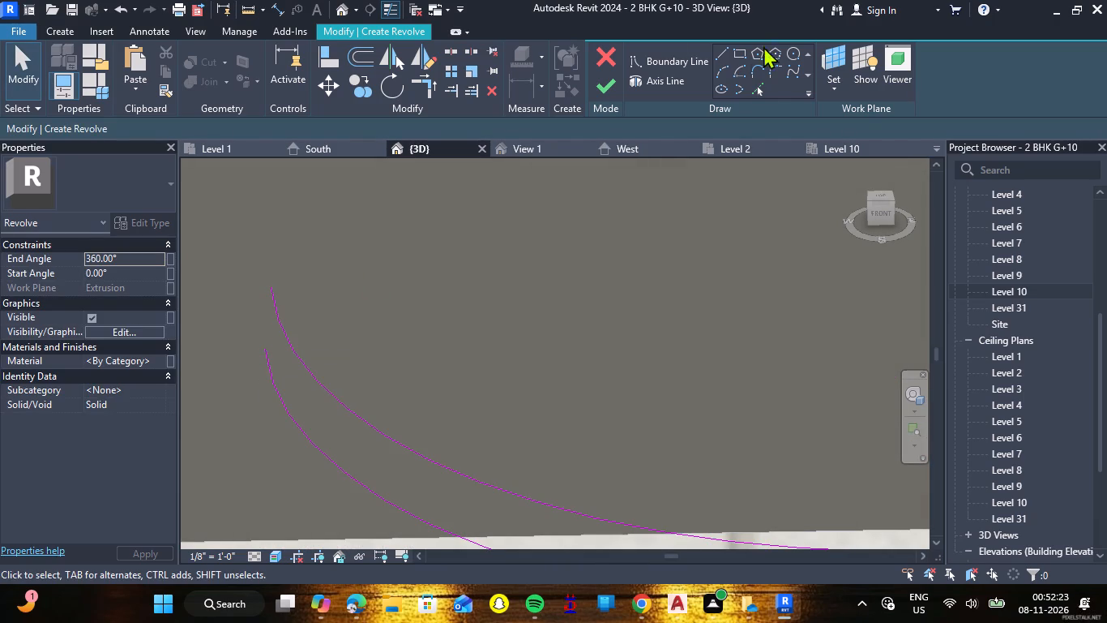
Draw a short east-west boundary line from the front arc's west endpoint to the rear arc.
click(721, 53)
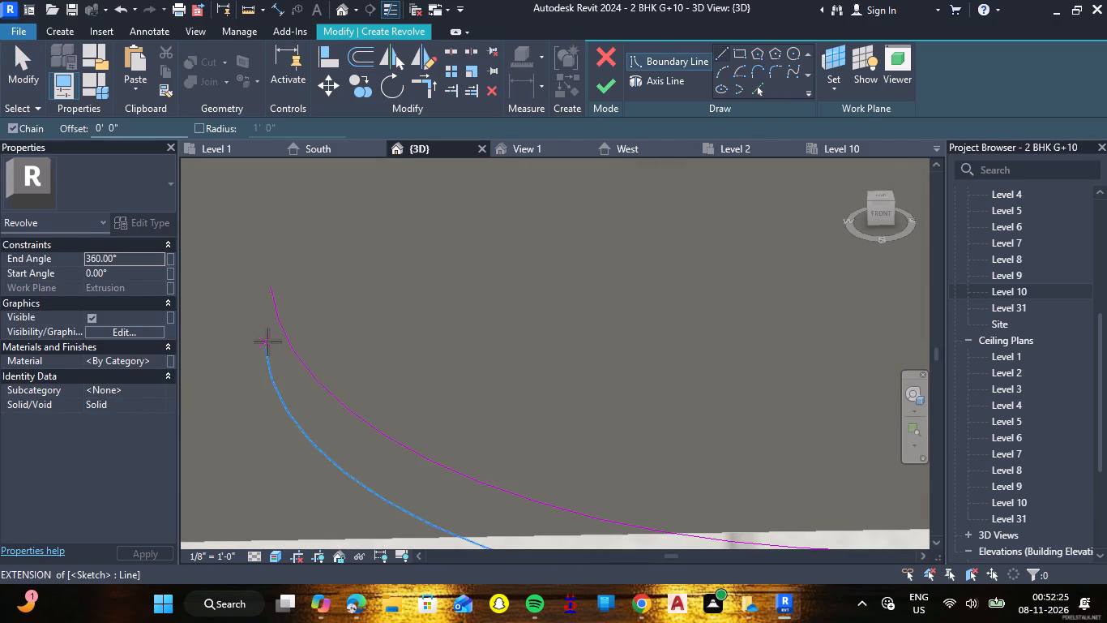
click(264, 347)
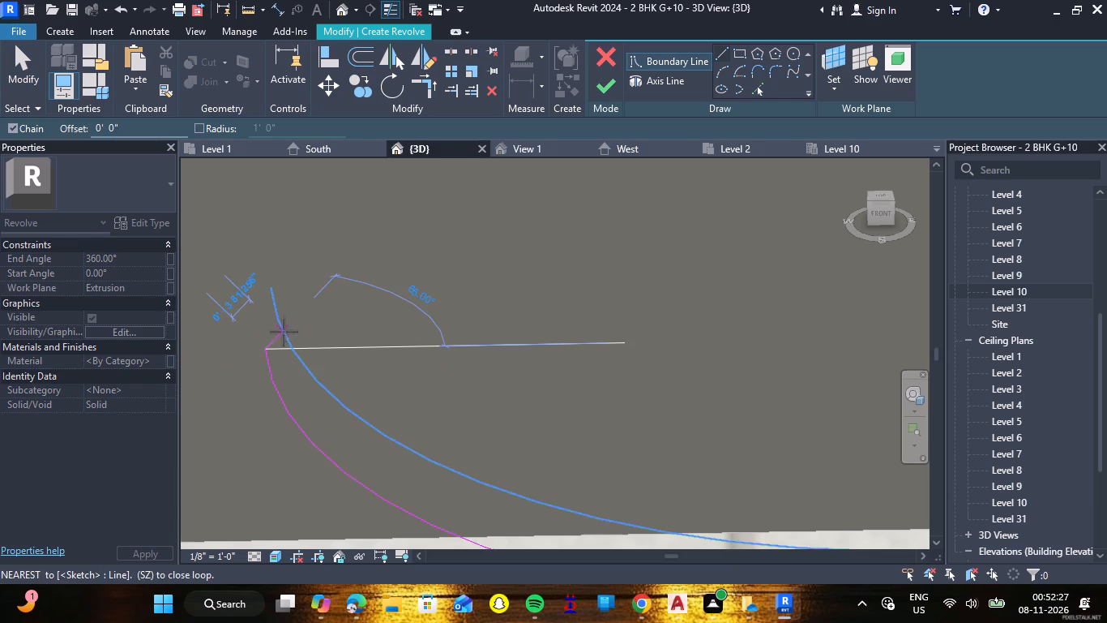
click(290, 349)
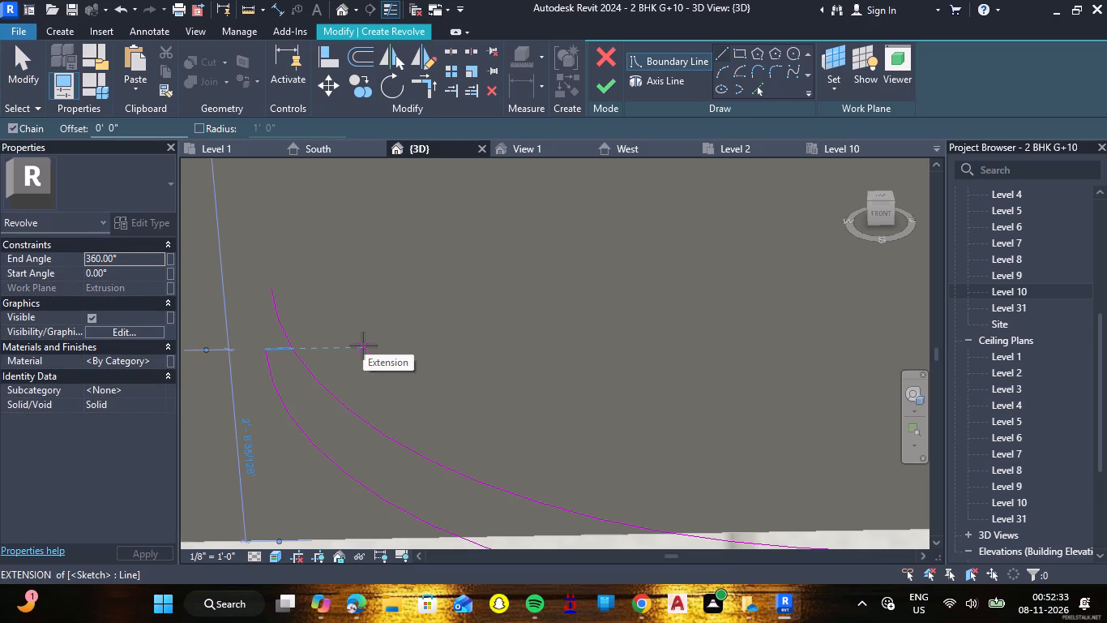
key(Escape)
key(Escape)
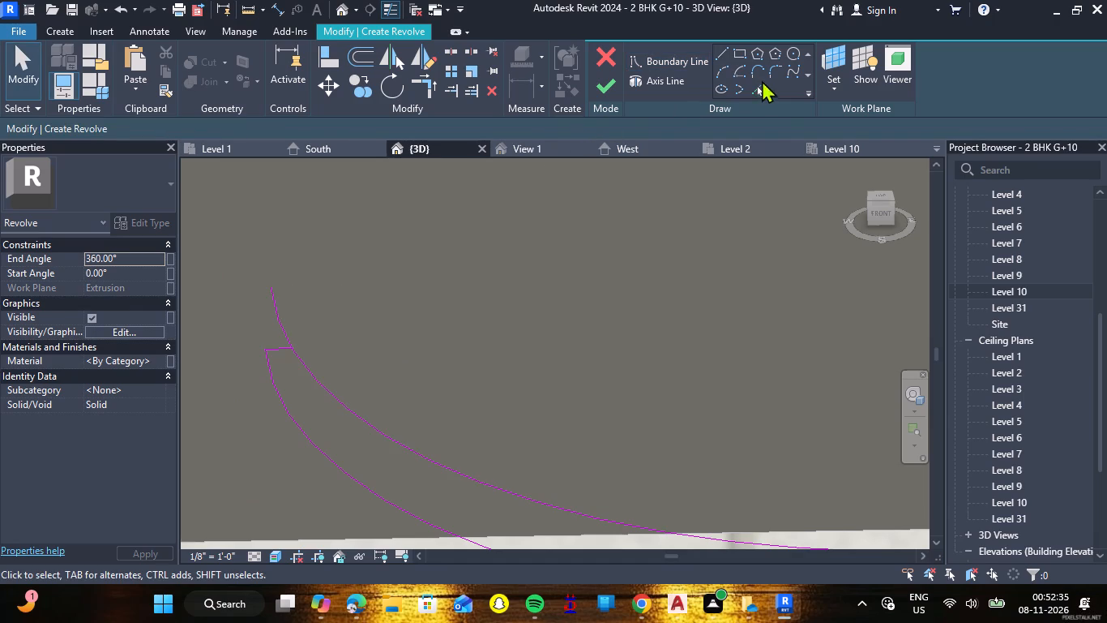
Trim the rear arc to a corner with the west closing line, removing the arc's end beyond it.
click(419, 86)
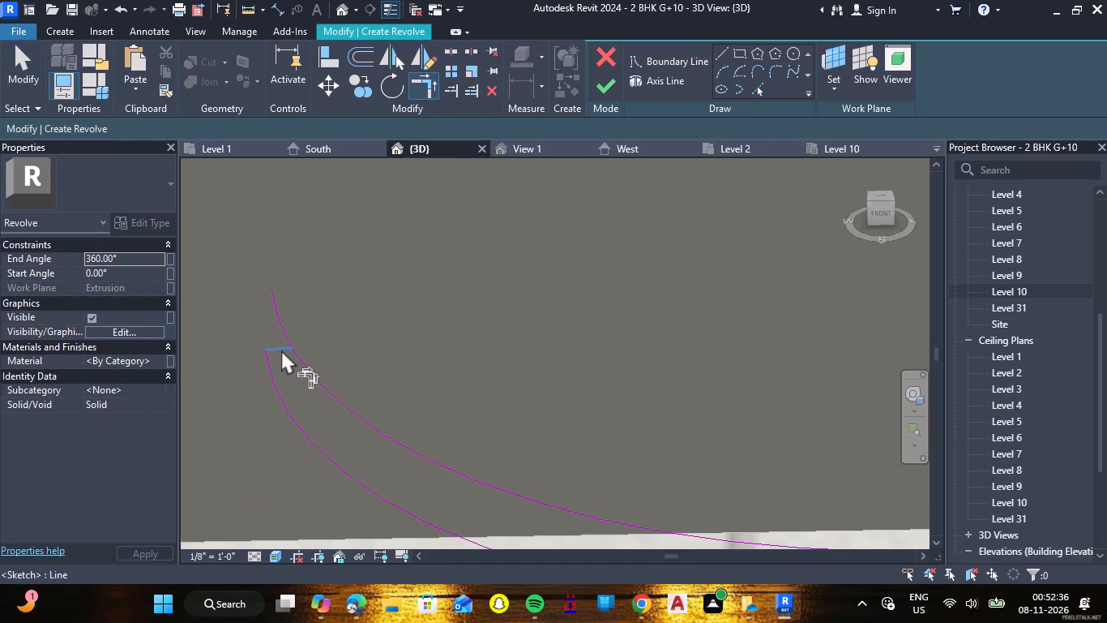
click(281, 350)
click(300, 361)
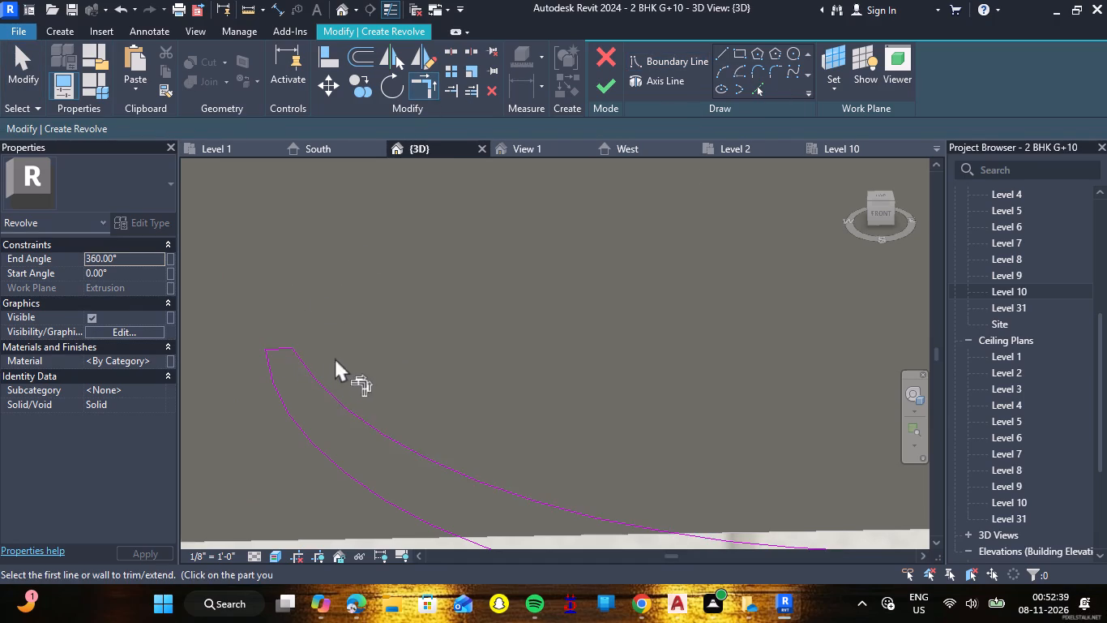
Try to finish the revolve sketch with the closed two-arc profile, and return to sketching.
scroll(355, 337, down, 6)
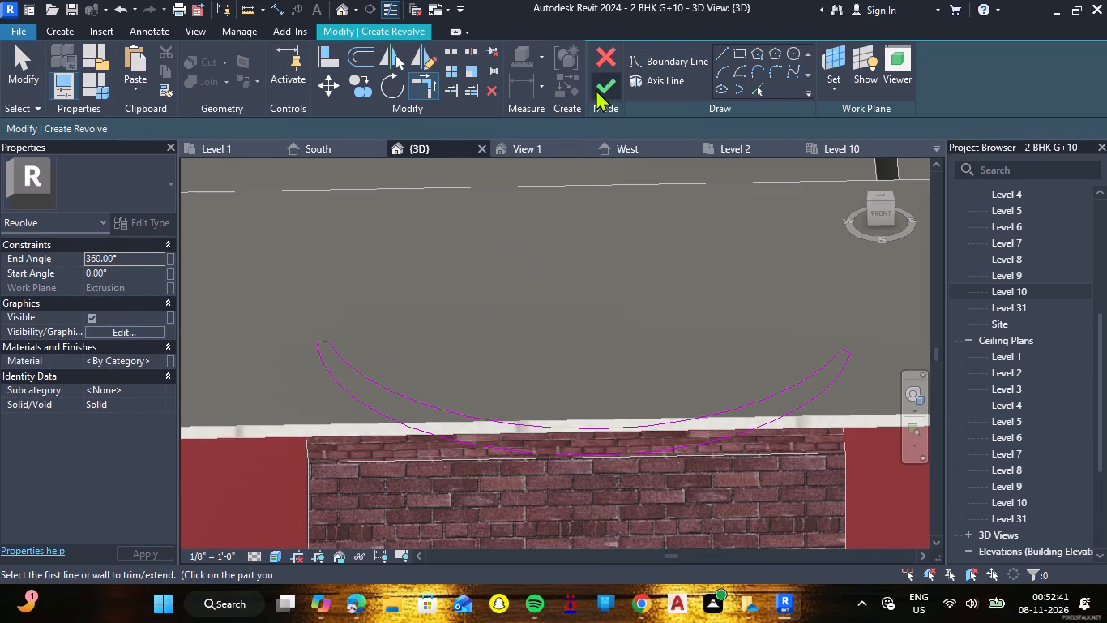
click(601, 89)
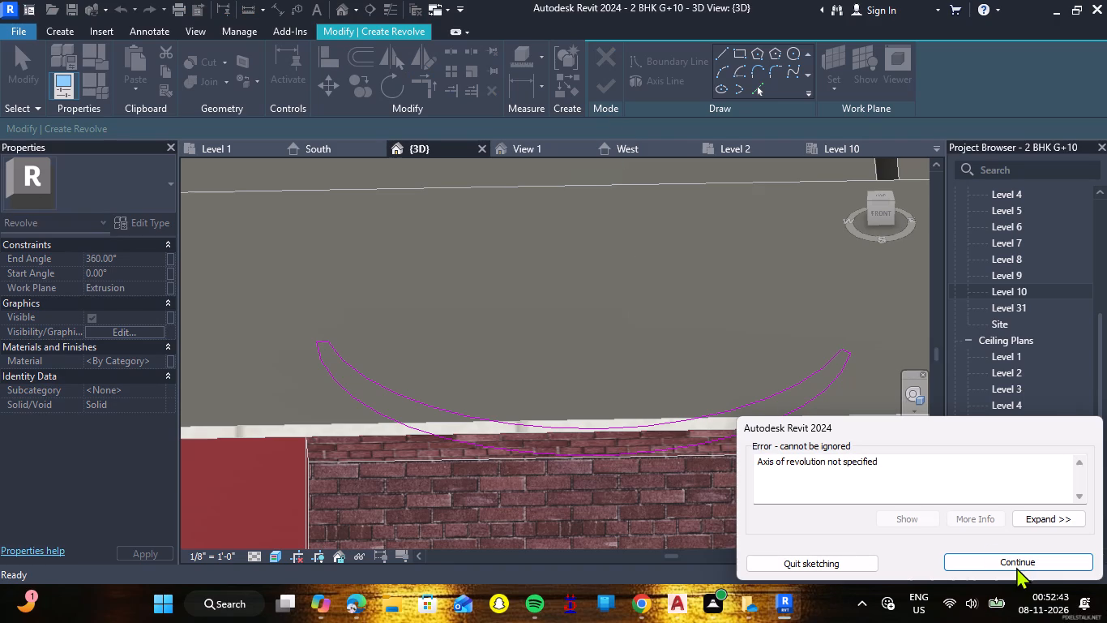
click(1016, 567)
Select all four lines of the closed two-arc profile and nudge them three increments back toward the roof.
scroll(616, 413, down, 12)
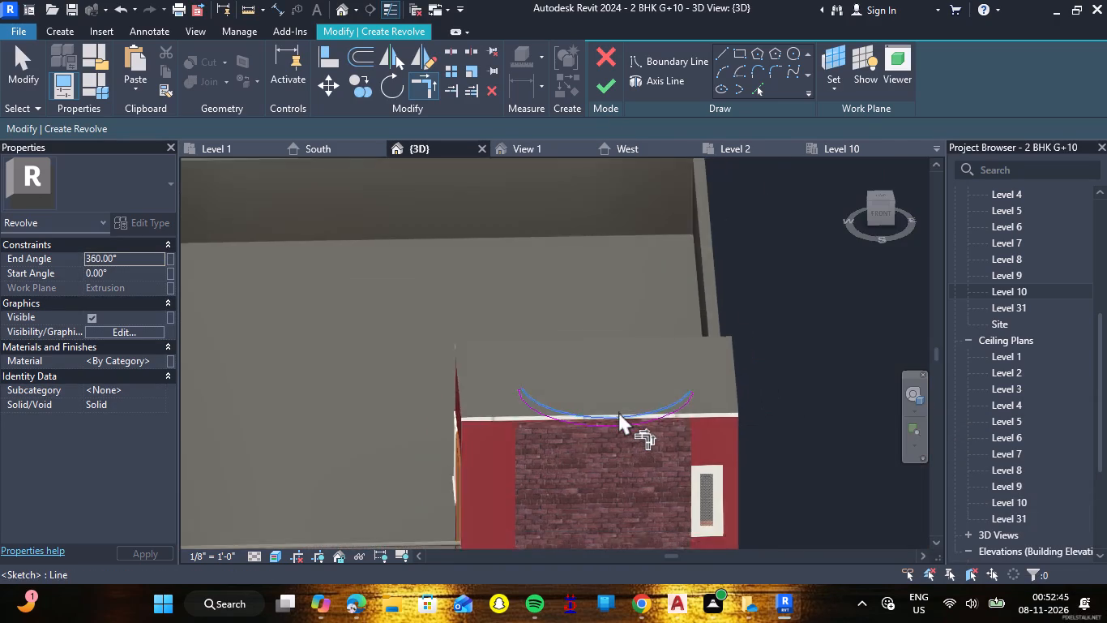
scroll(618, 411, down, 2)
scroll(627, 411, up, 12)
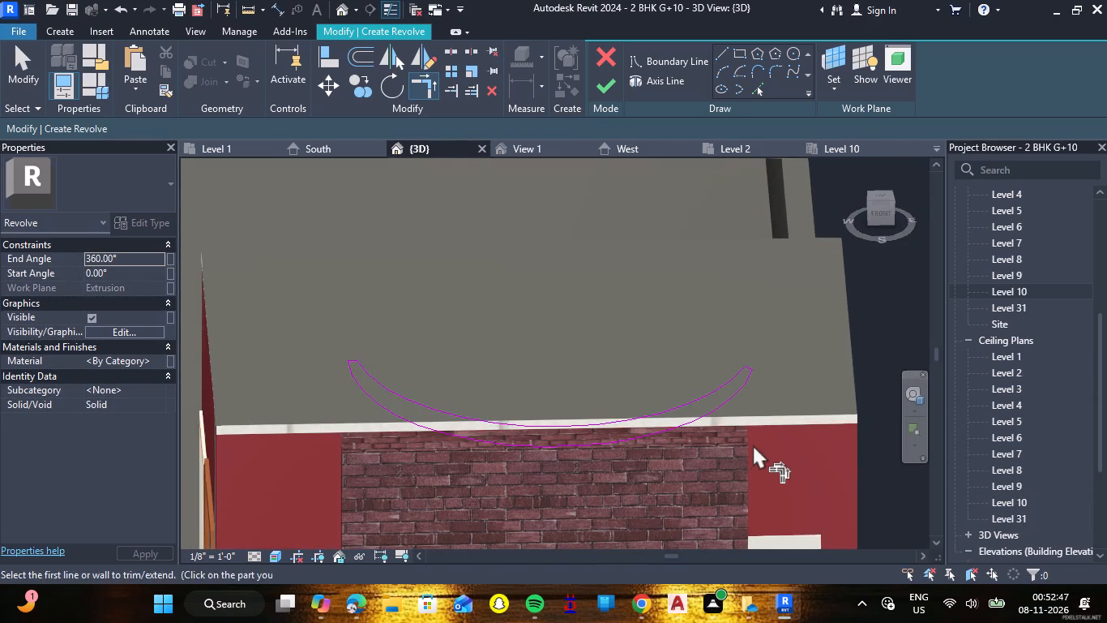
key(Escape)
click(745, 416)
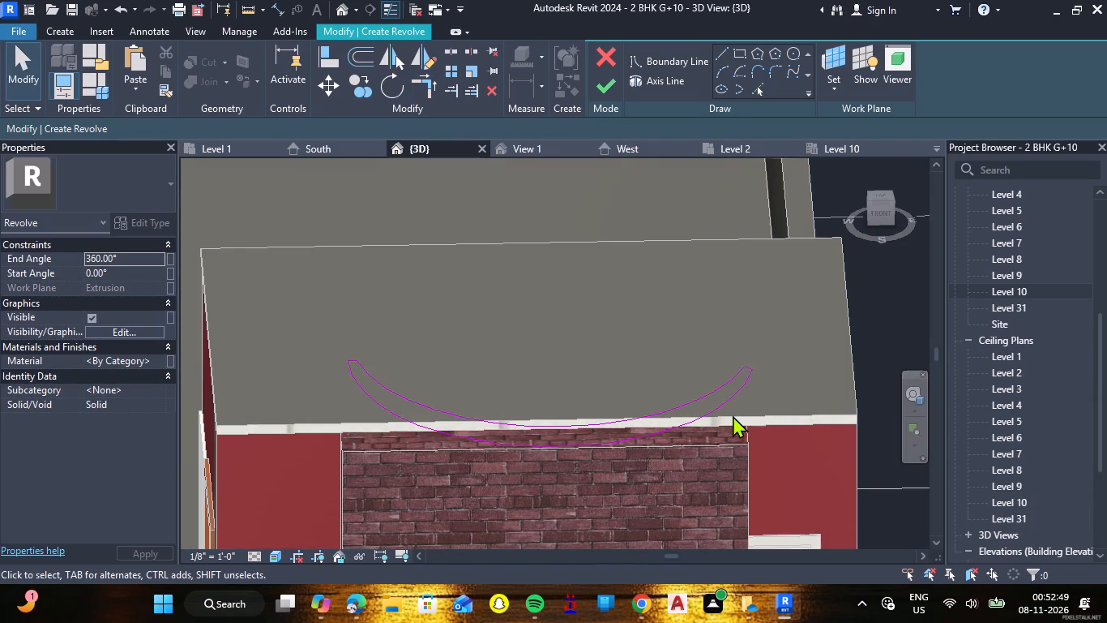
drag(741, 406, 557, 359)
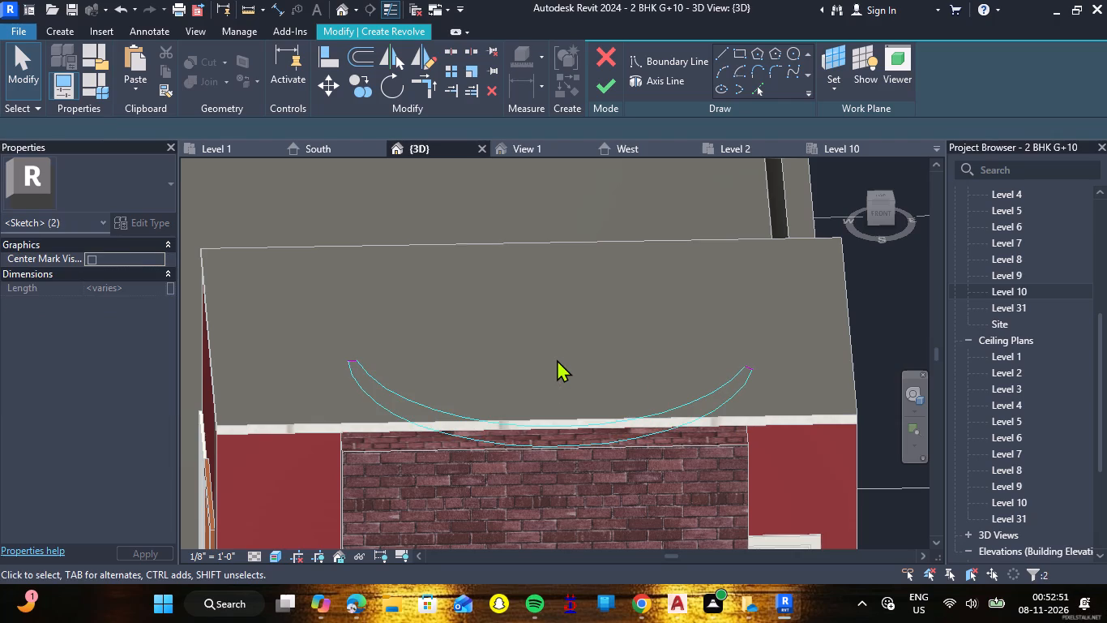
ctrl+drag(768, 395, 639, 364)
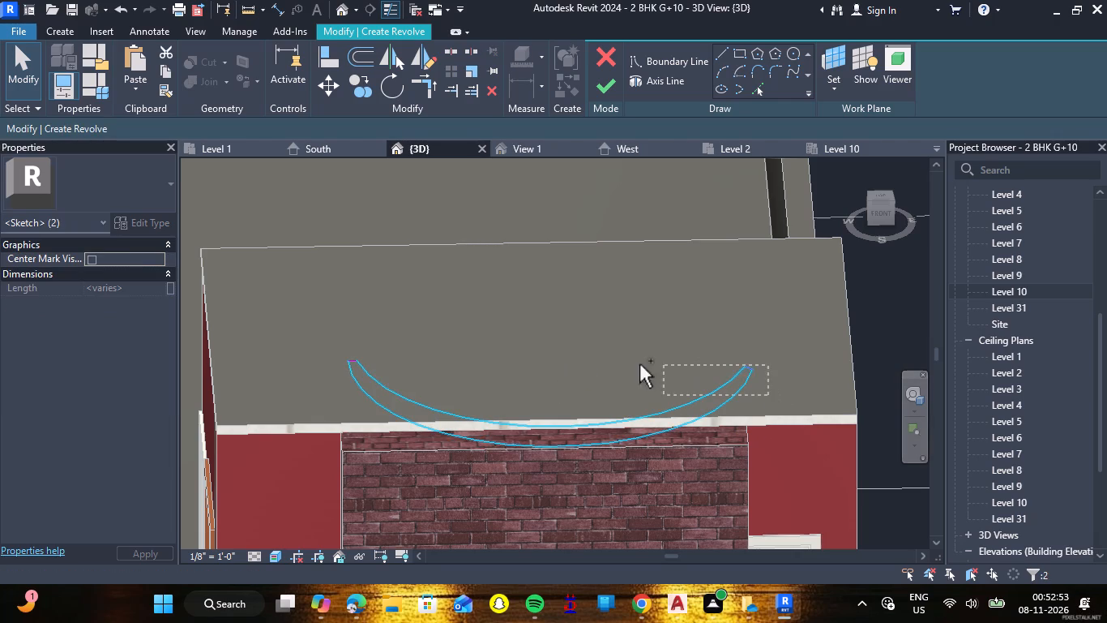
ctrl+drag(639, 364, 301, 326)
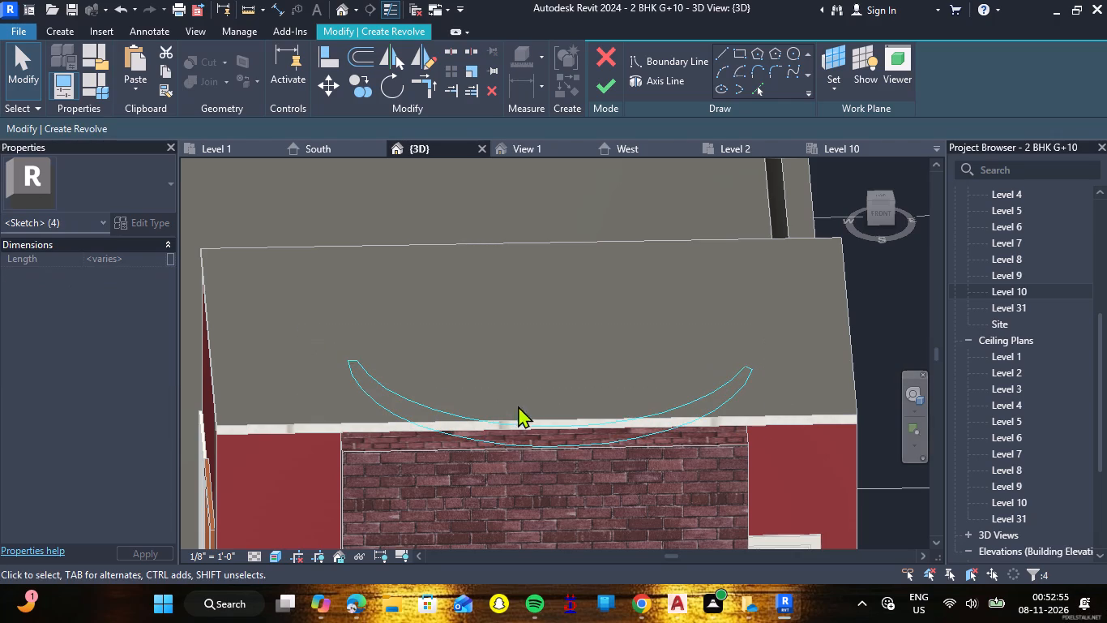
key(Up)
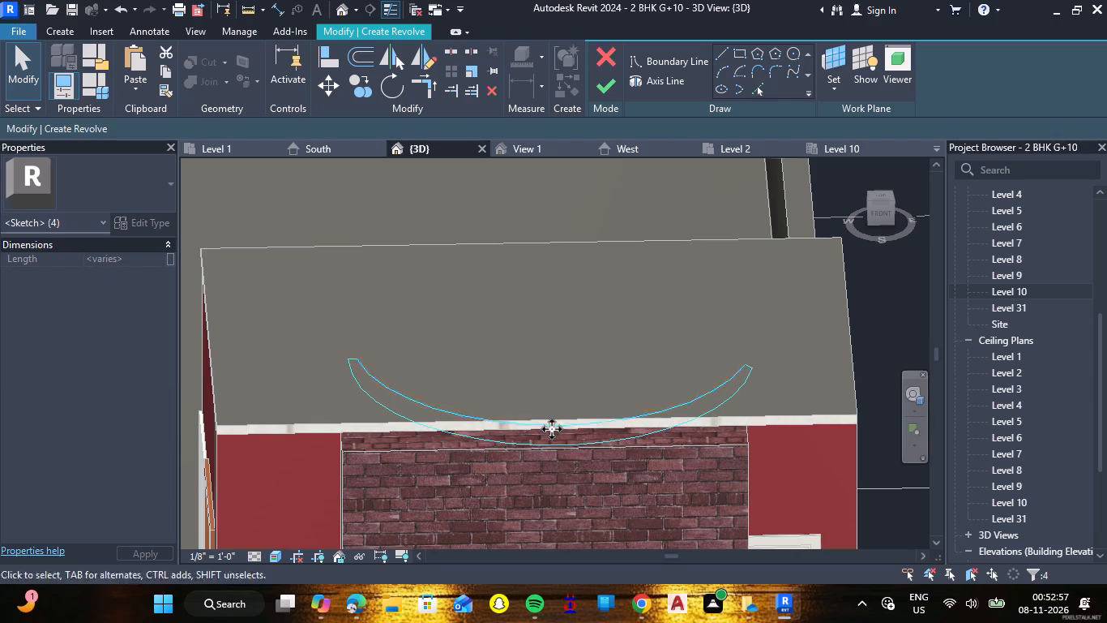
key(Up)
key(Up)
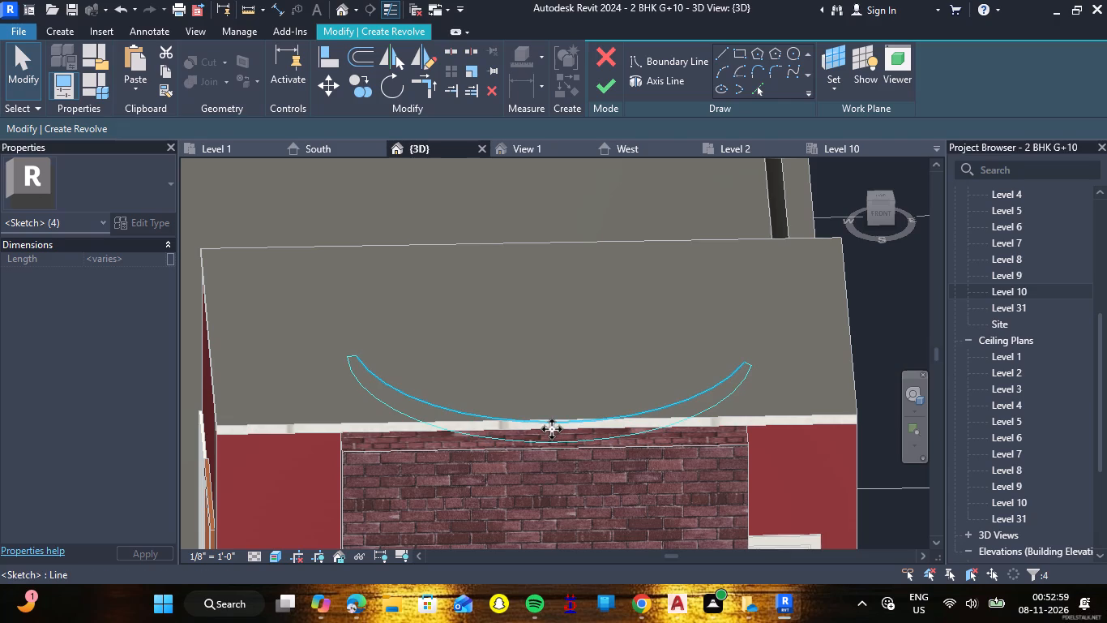
Delete the entire selected two-arc profile from the revolve sketch.
shift+middle_drag(468, 455, 592, 472)
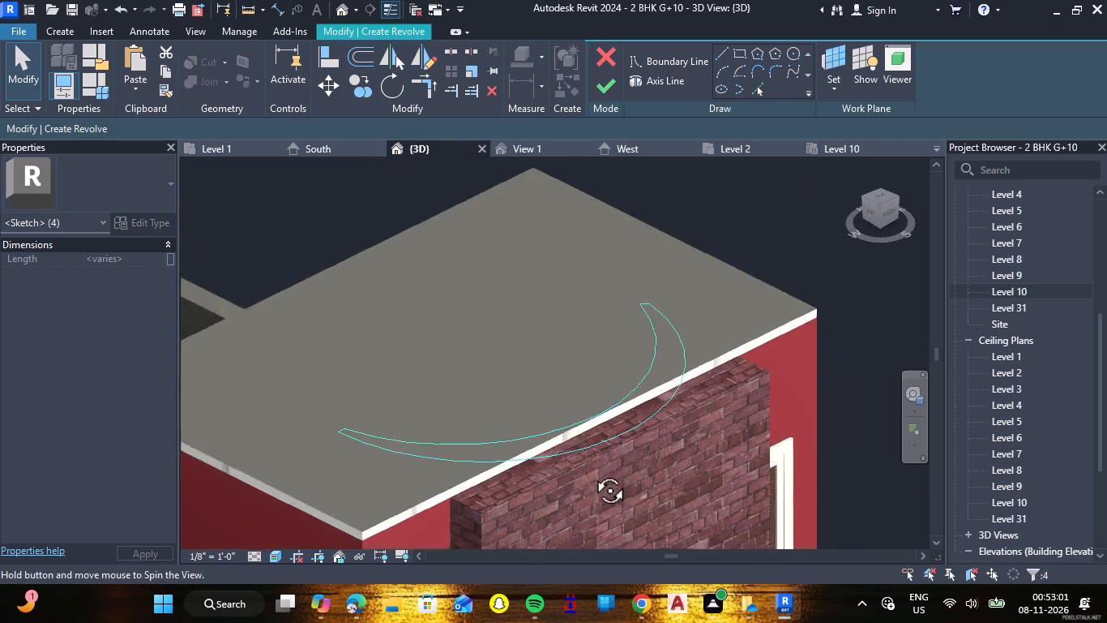
shift+middle_drag(592, 472, 601, 472)
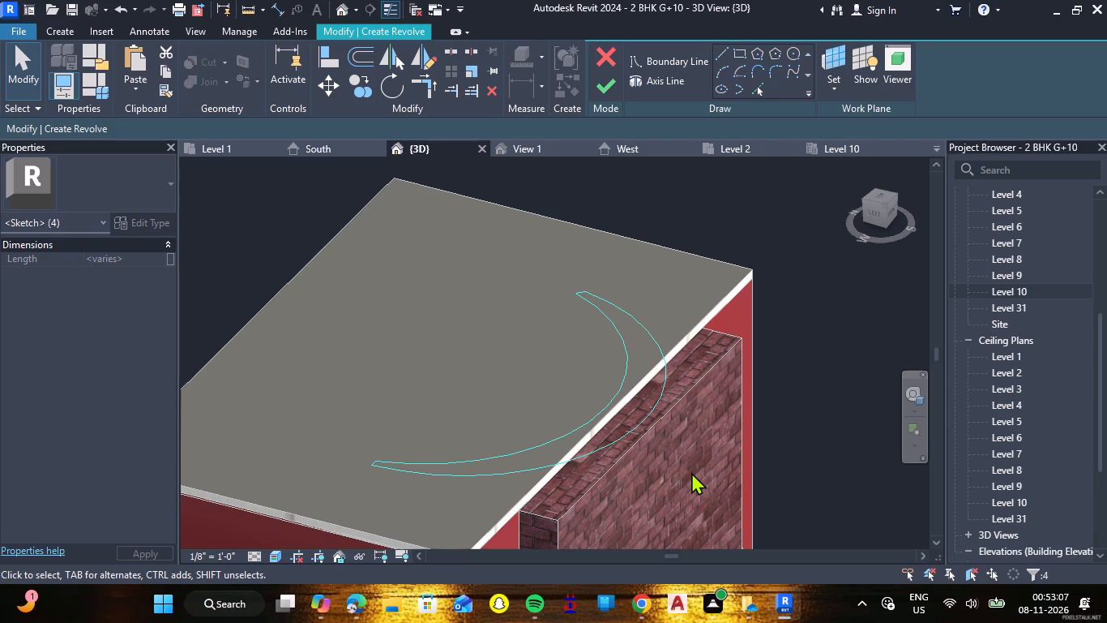
key(Delete)
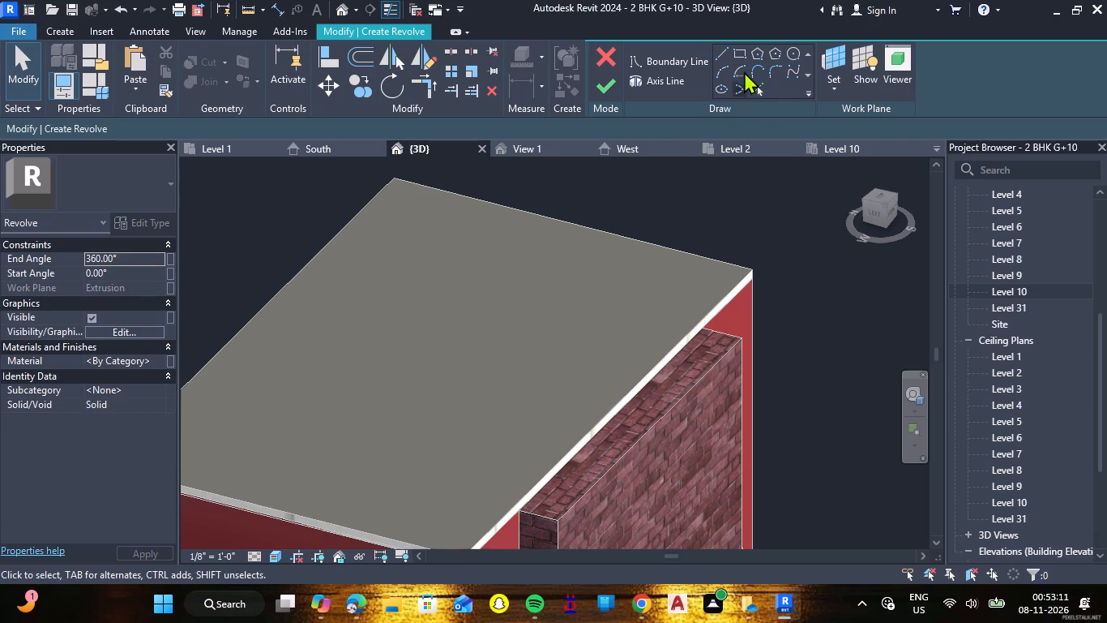
Set the sketch work plane by picking the front face of the brick facade strip.
click(828, 91)
click(849, 144)
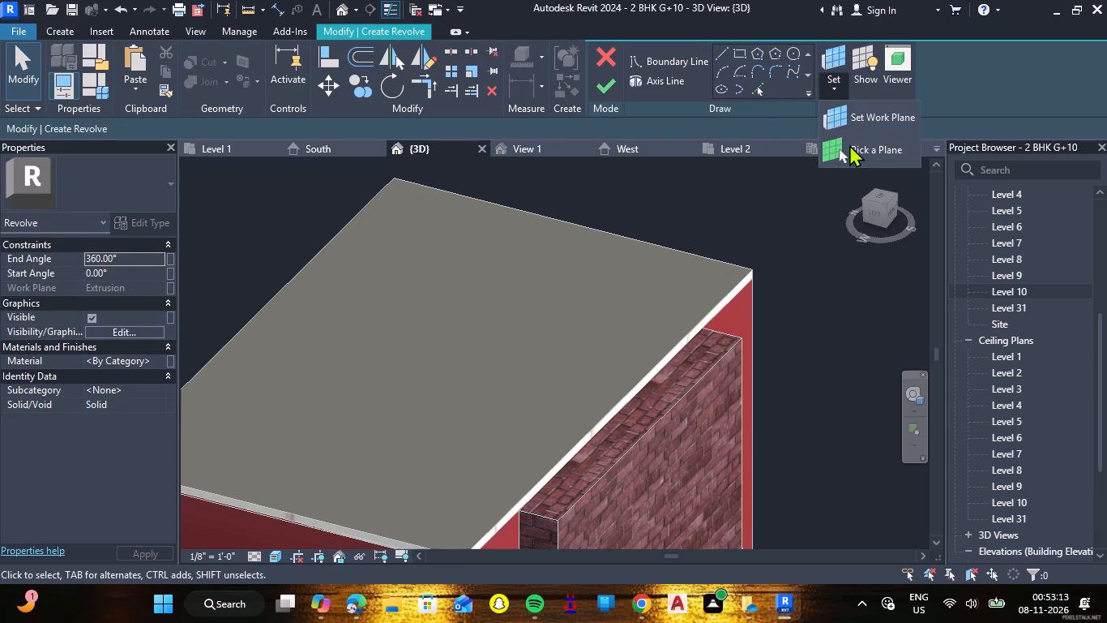
click(714, 399)
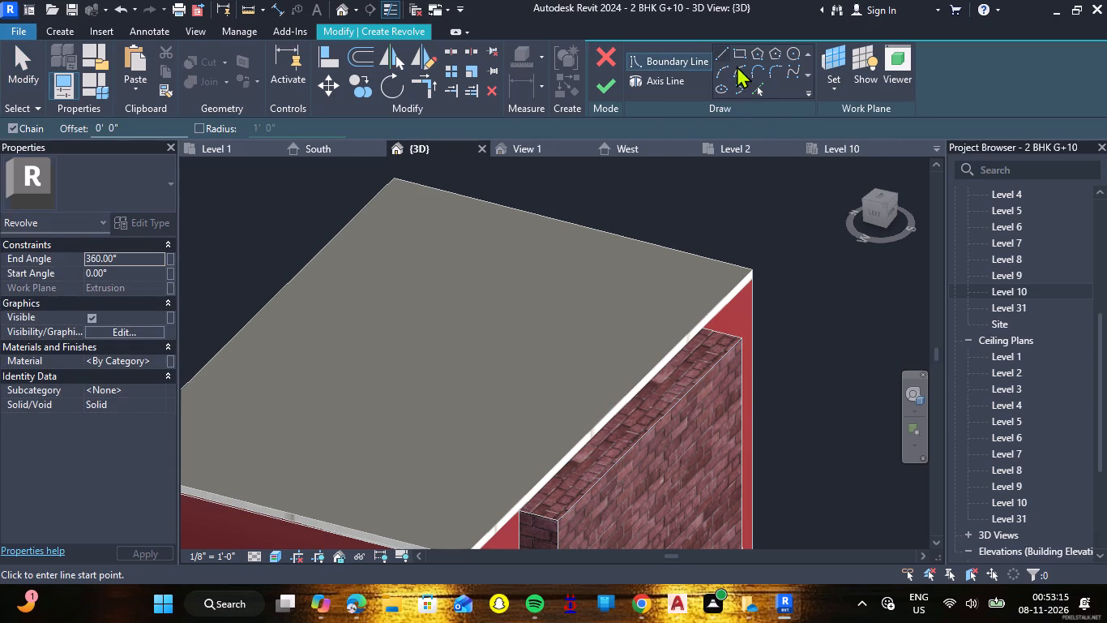
Draw an upward-bulging boundary arc between the two top front corners of the brick strip, about 7' 8" wide.
click(789, 53)
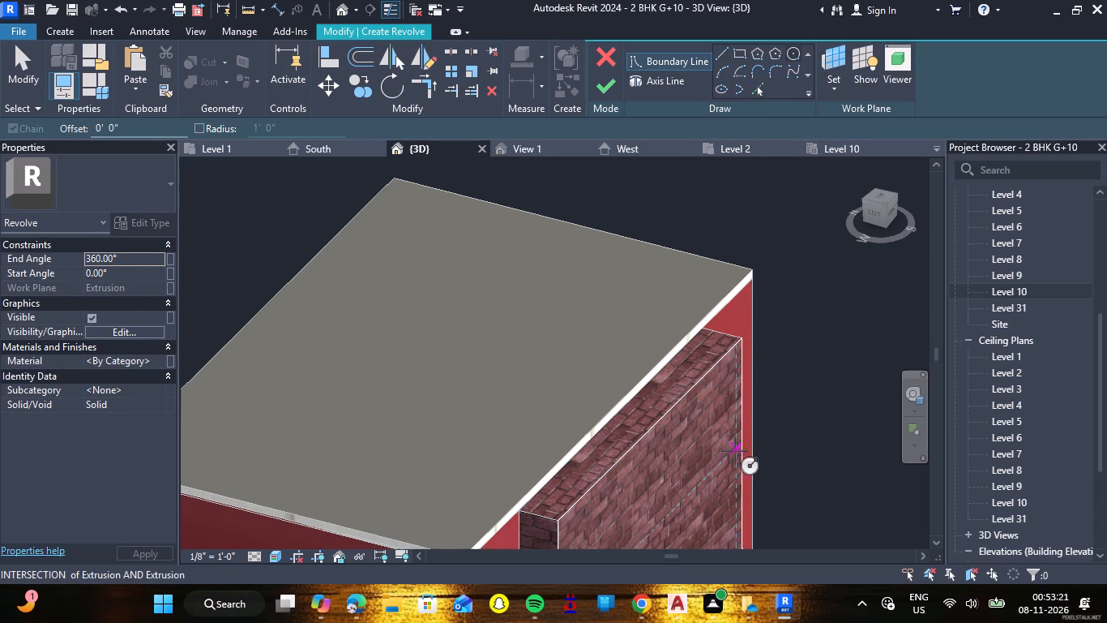
key(Escape)
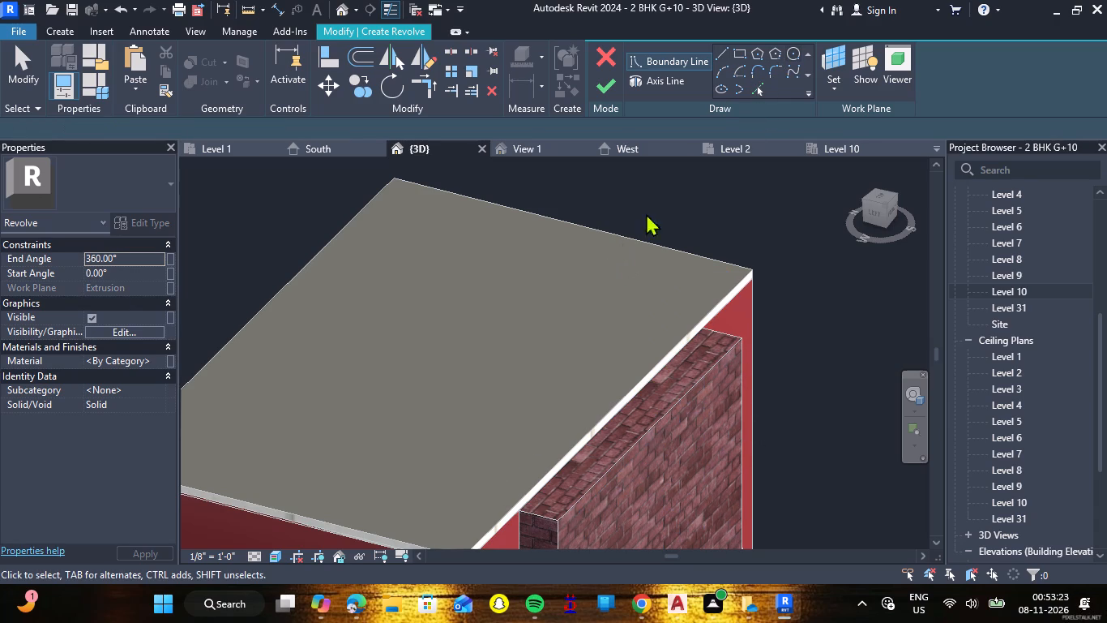
click(724, 68)
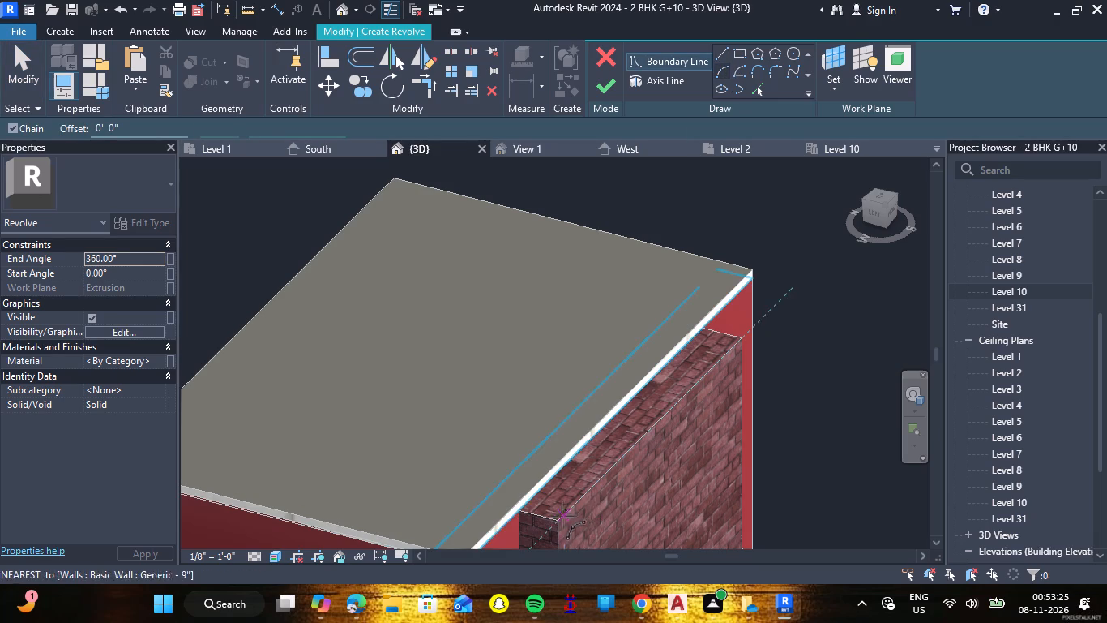
click(556, 520)
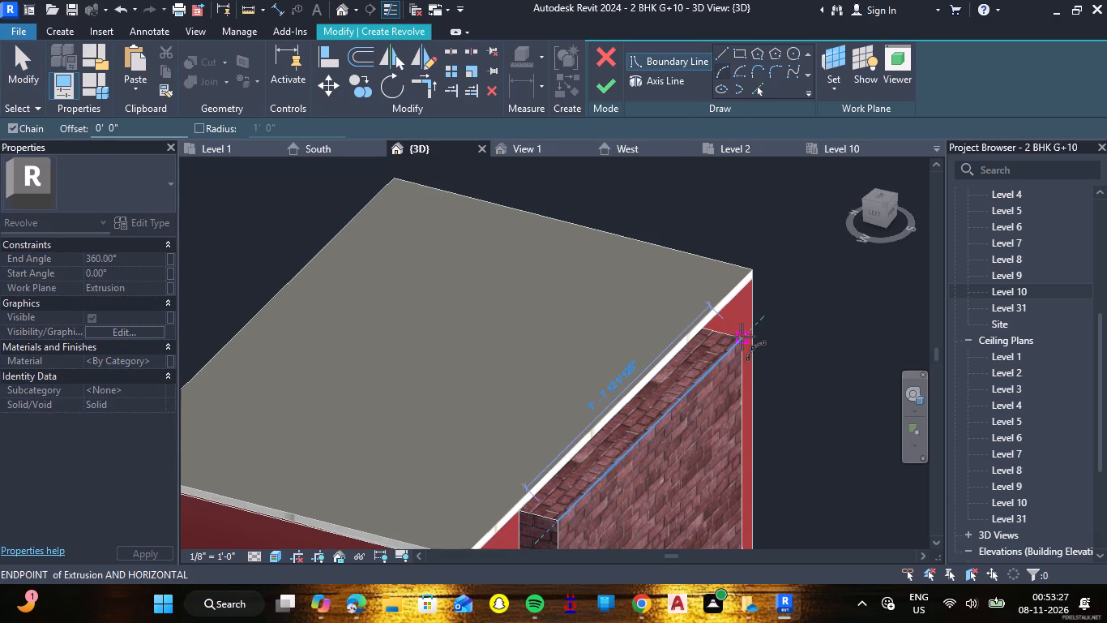
click(742, 337)
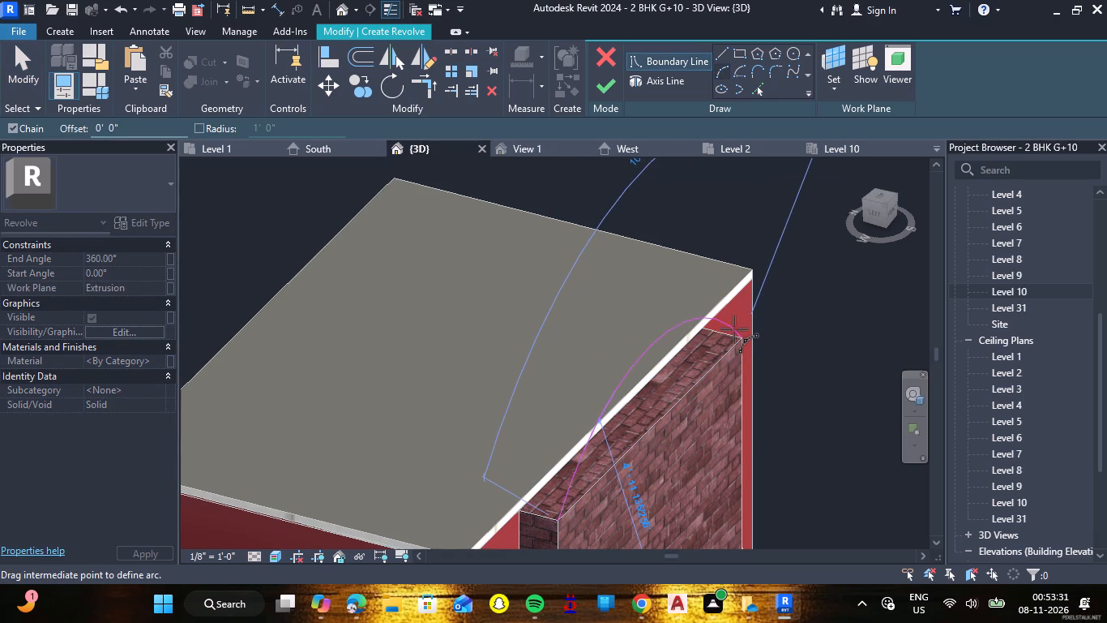
double_click(734, 329)
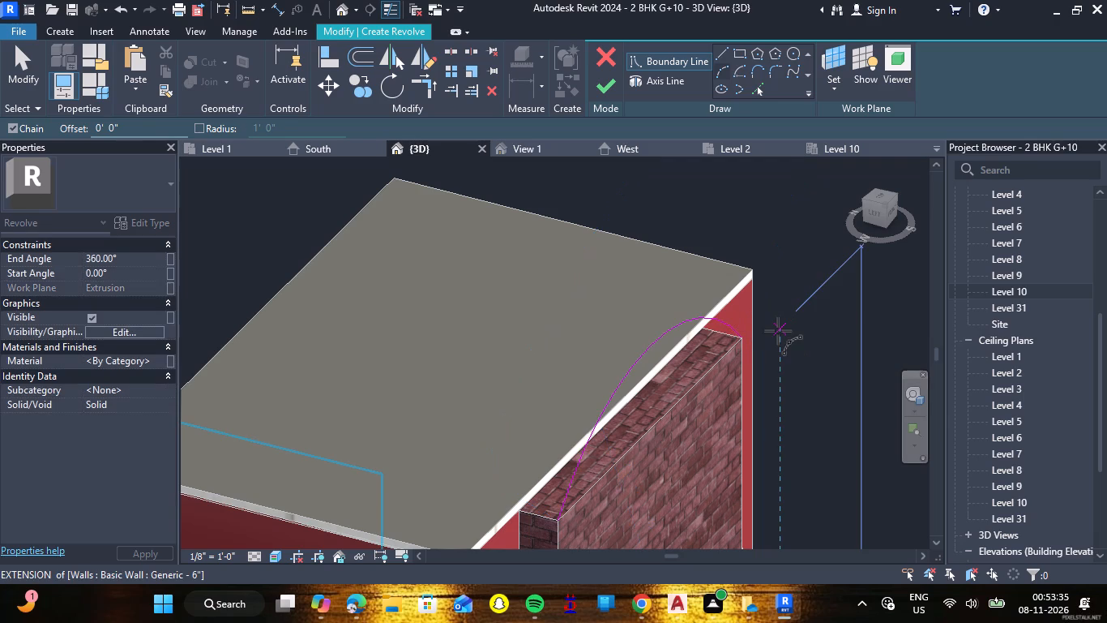
shift+right_drag(787, 354, 715, 345)
shift+middle_drag(785, 354, 715, 345)
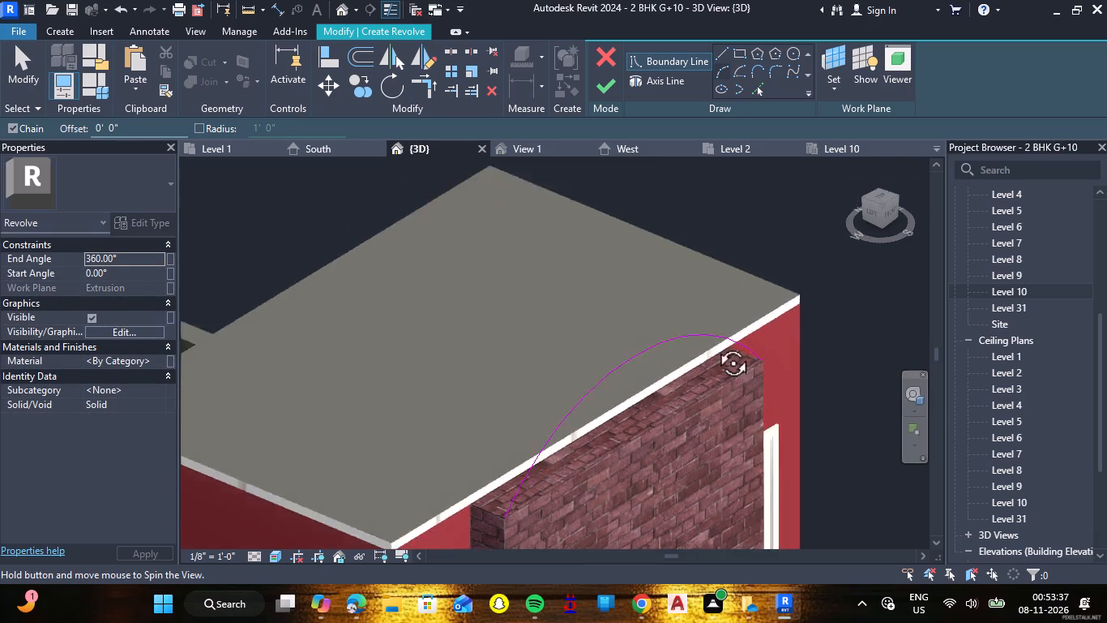
shift+middle_drag(715, 345, 630, 257)
shift+right_drag(715, 345, 630, 257)
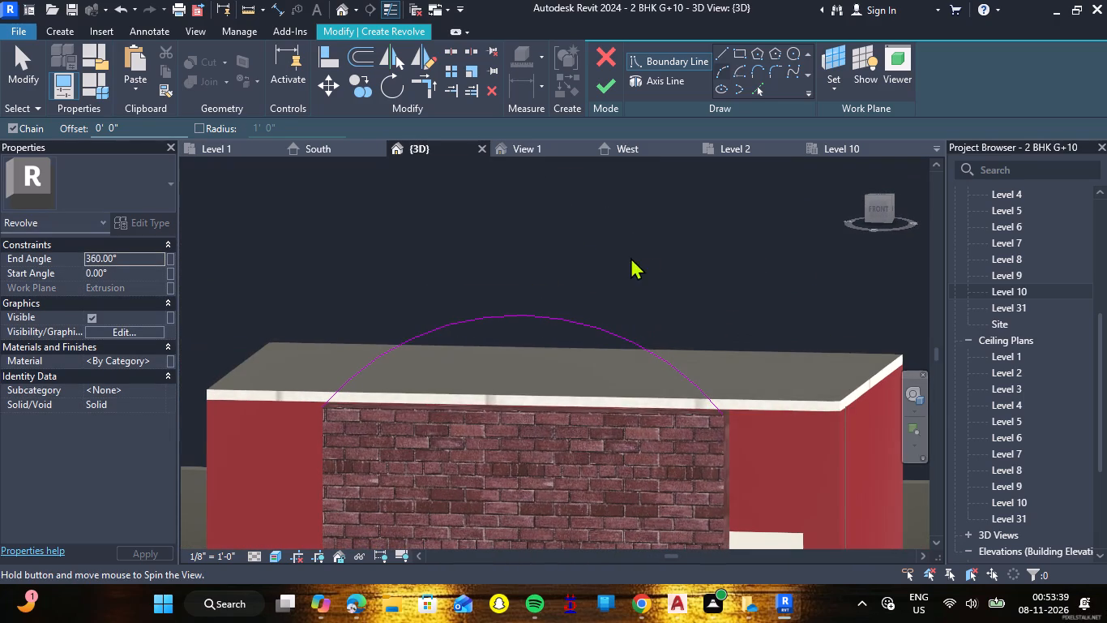
shift+right_drag(630, 257, 639, 265)
key(Escape)
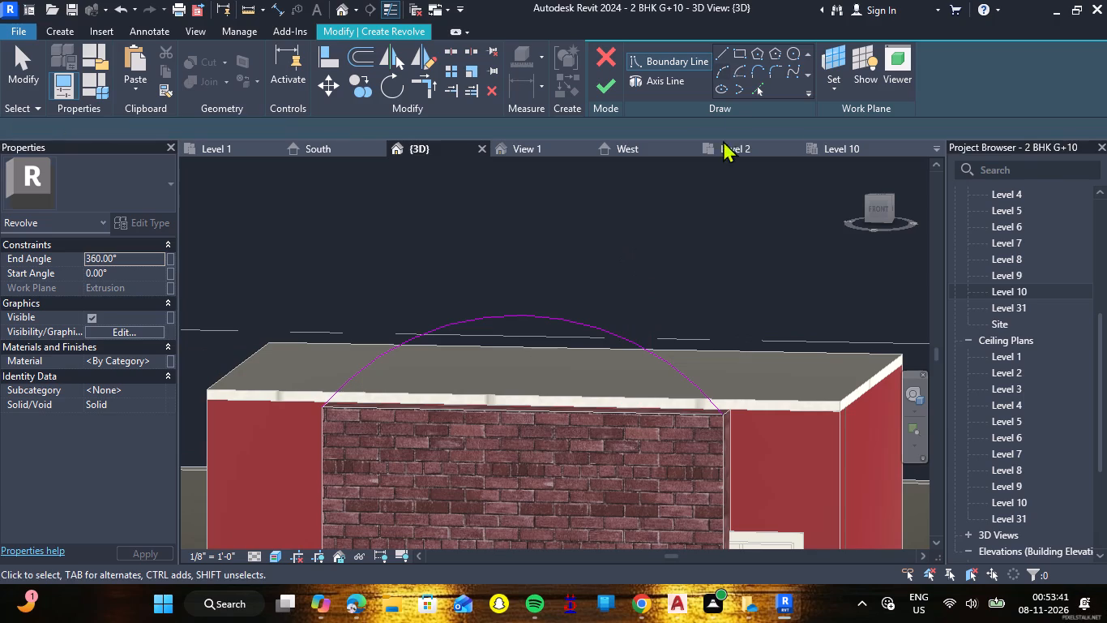
Draw a straight boundary line along the brick strip's top front edge, joining the arc's two endpoints.
click(727, 59)
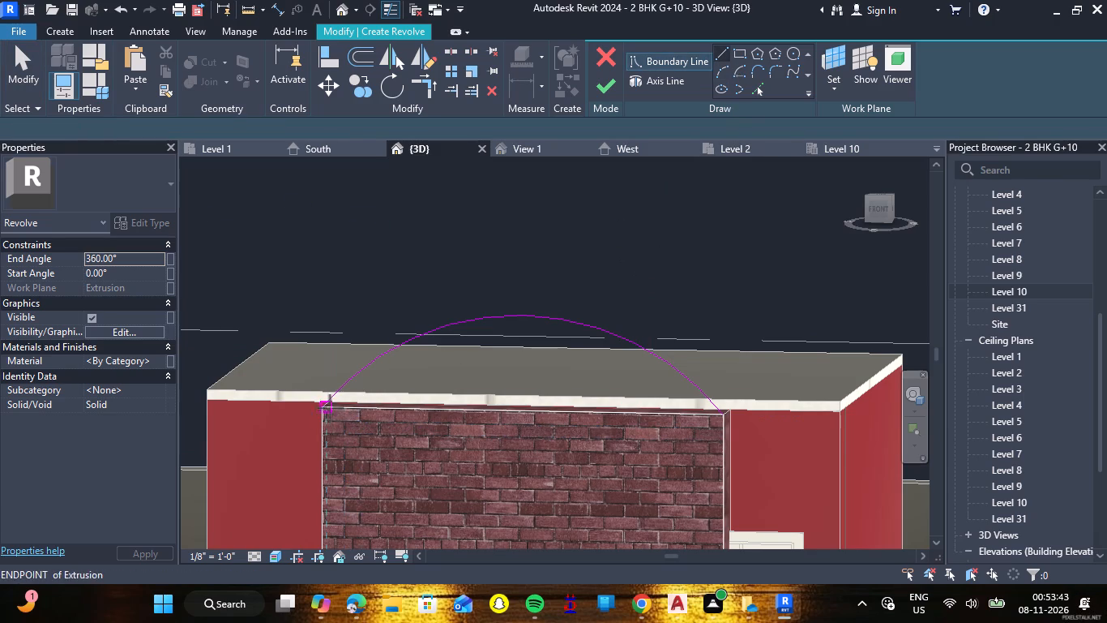
click(327, 406)
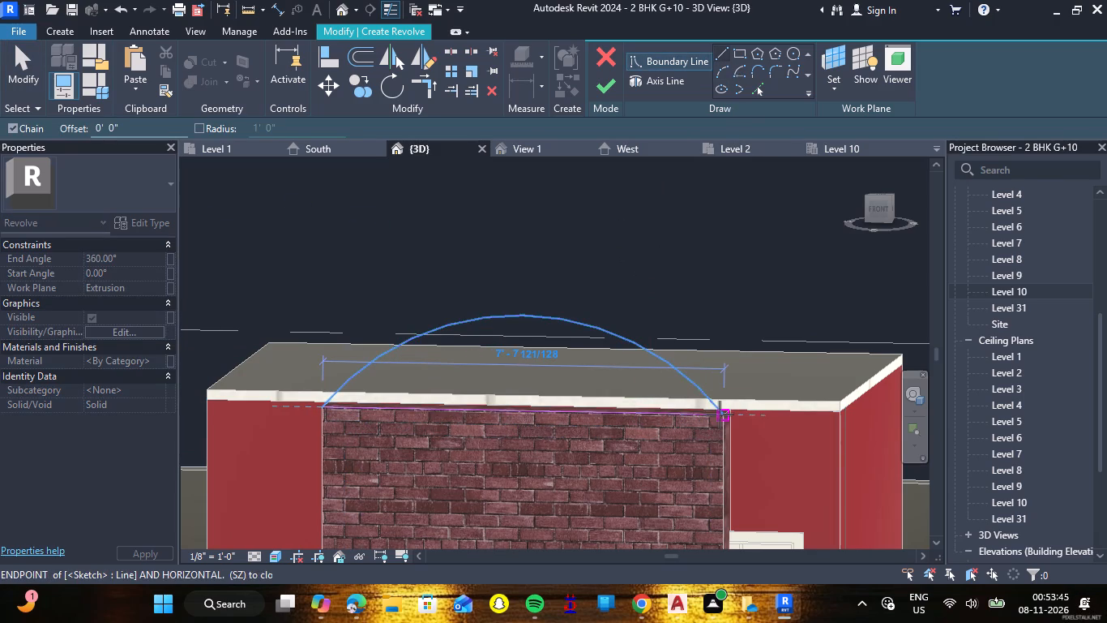
click(722, 415)
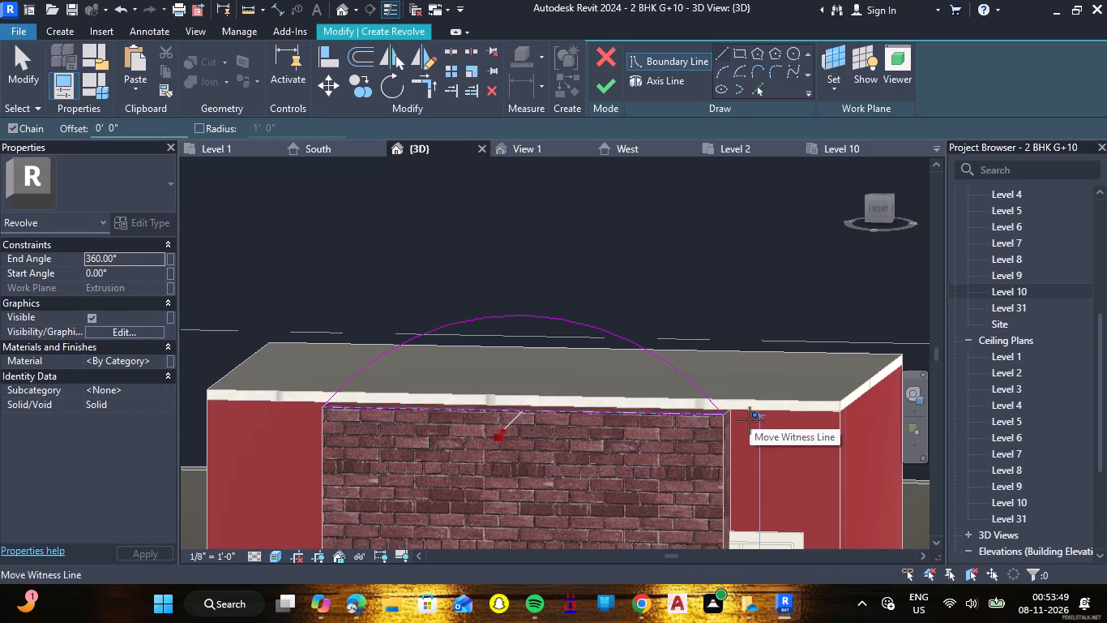
key(Escape)
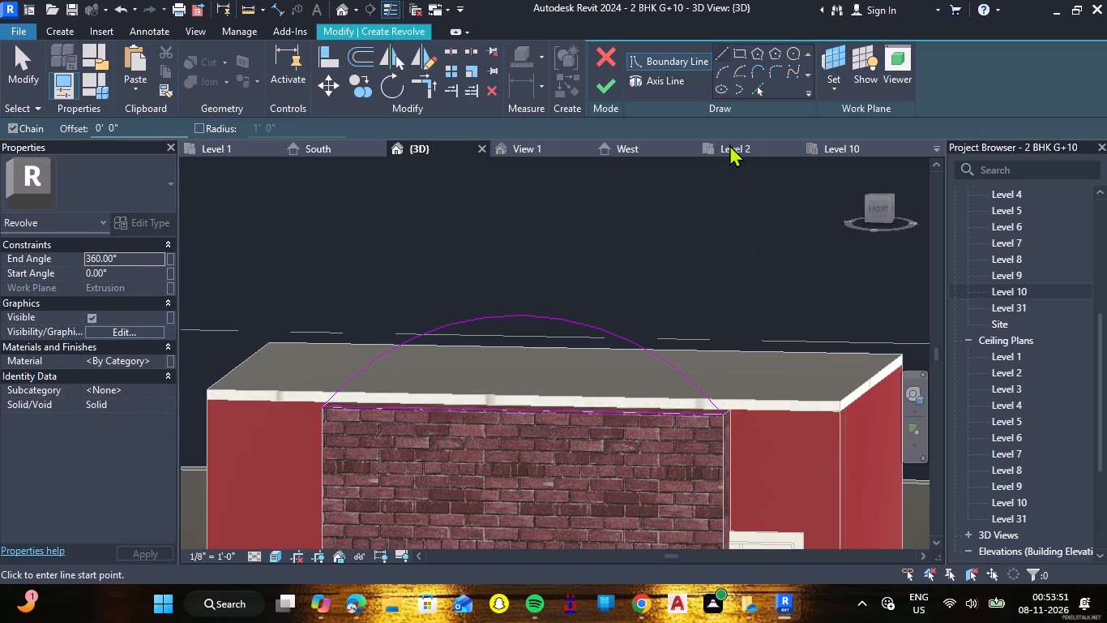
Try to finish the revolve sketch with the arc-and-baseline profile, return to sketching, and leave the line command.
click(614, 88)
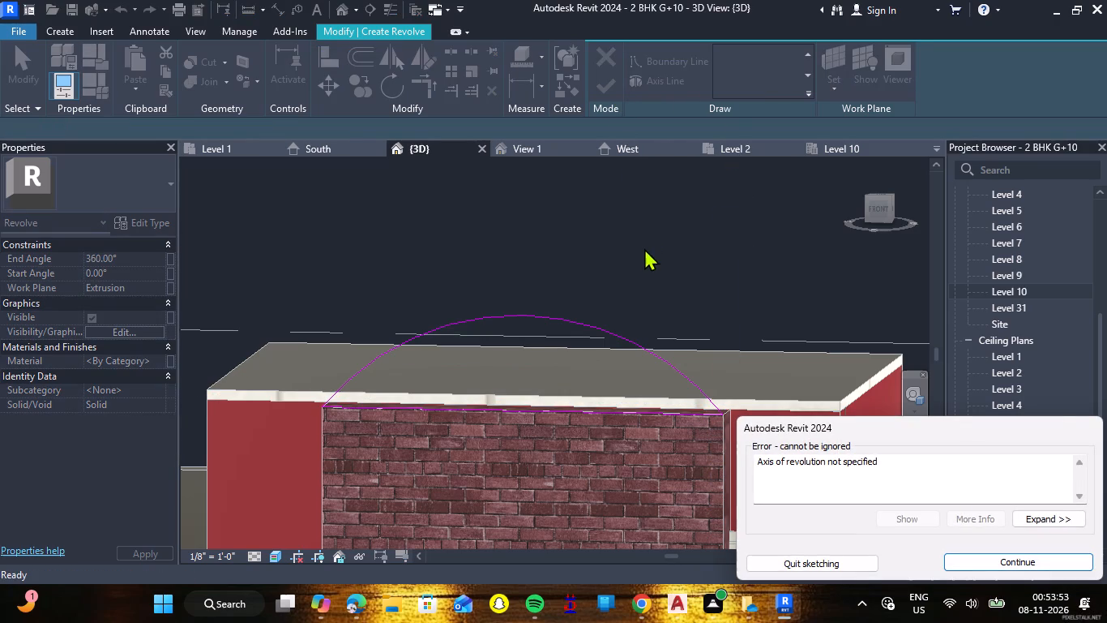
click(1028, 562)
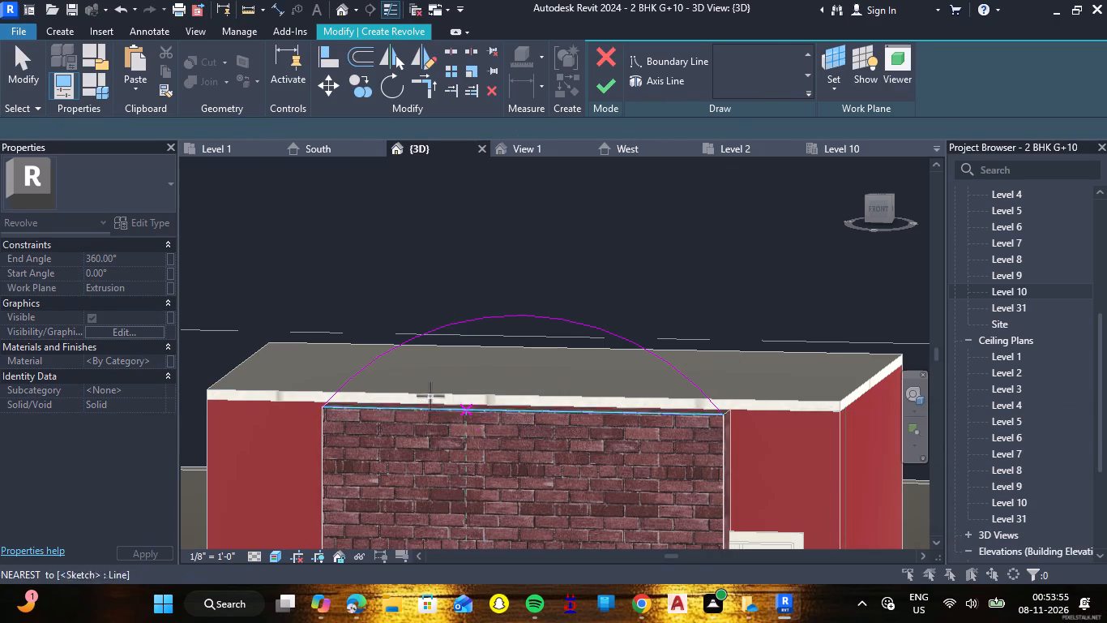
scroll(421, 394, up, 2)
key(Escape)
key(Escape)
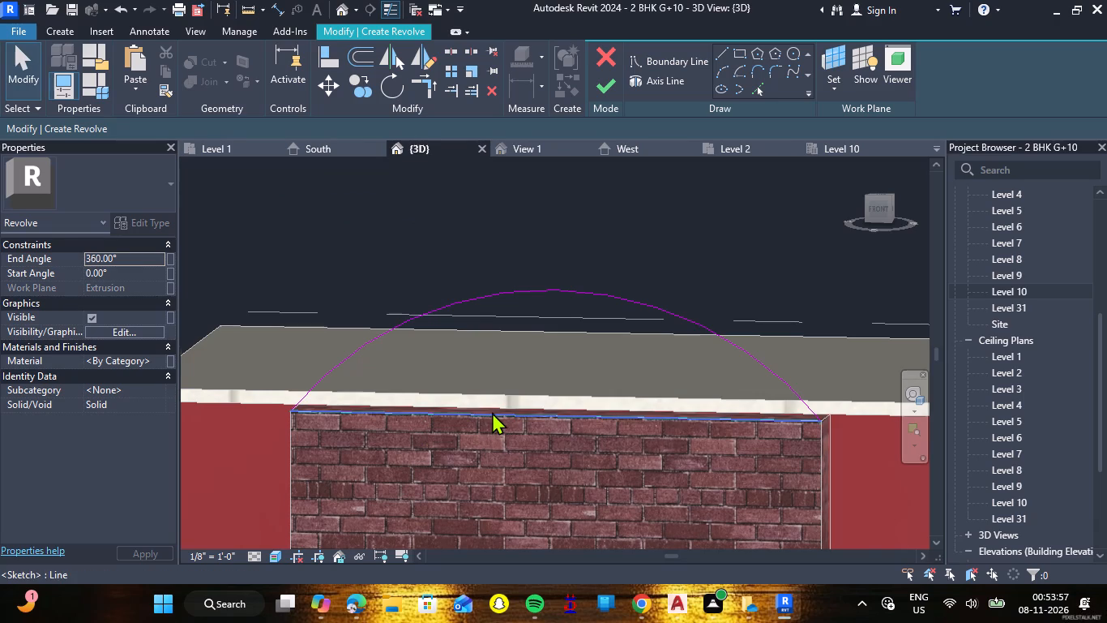
Examine the profile's straight base line, its junction with the arc at the brick strip's corner, and the profile's overall placement.
double_click(493, 411)
scroll(836, 420, up, 8)
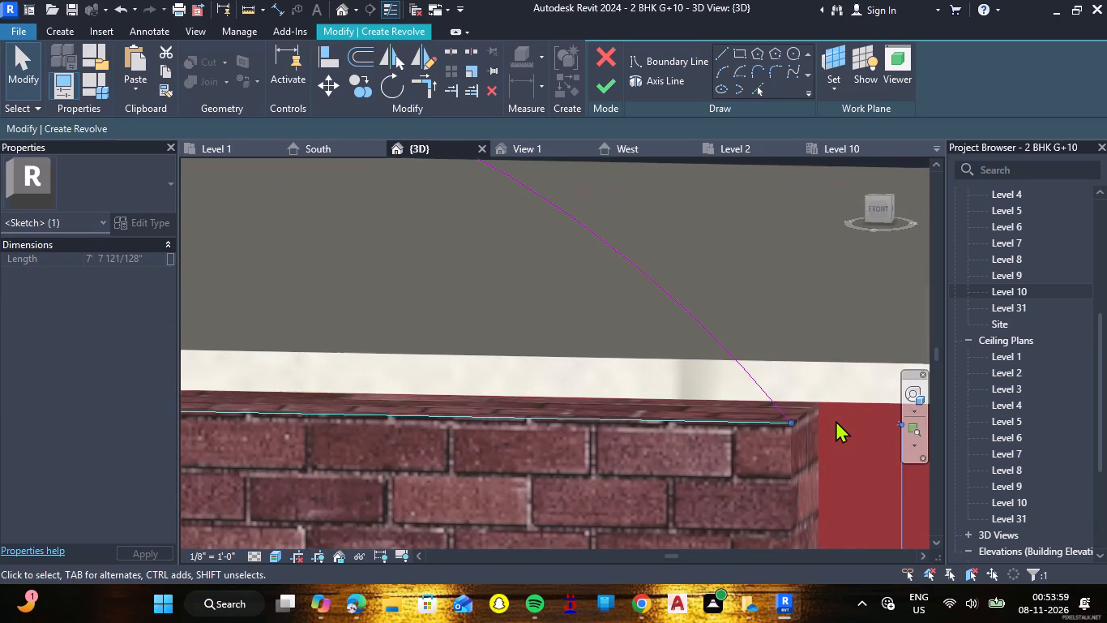
scroll(799, 424, up, 8)
key(Escape)
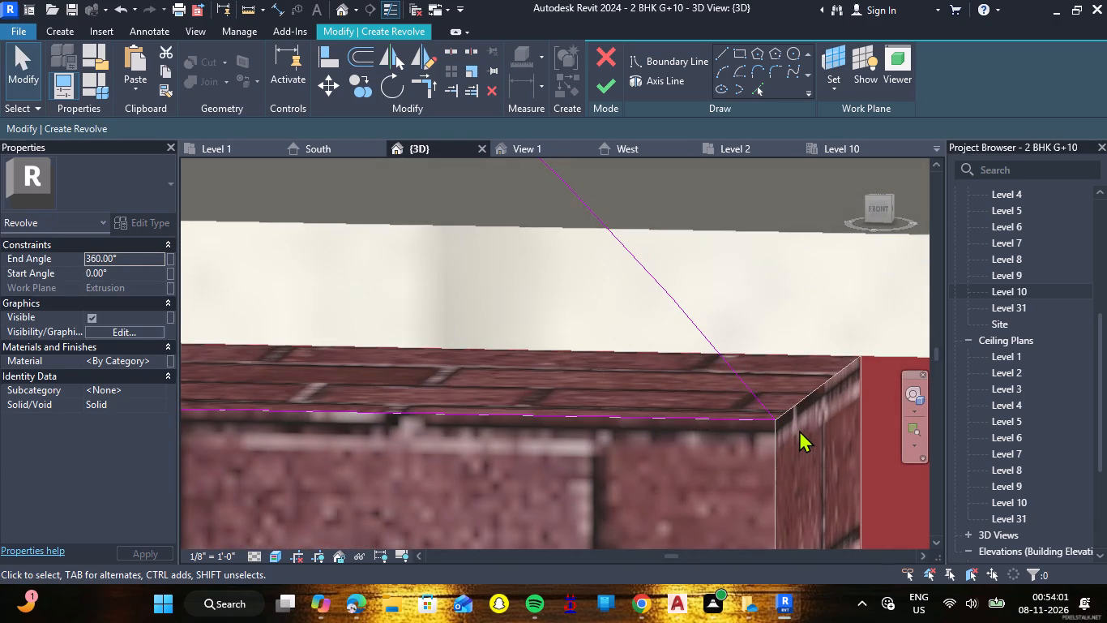
scroll(799, 430, down, 19)
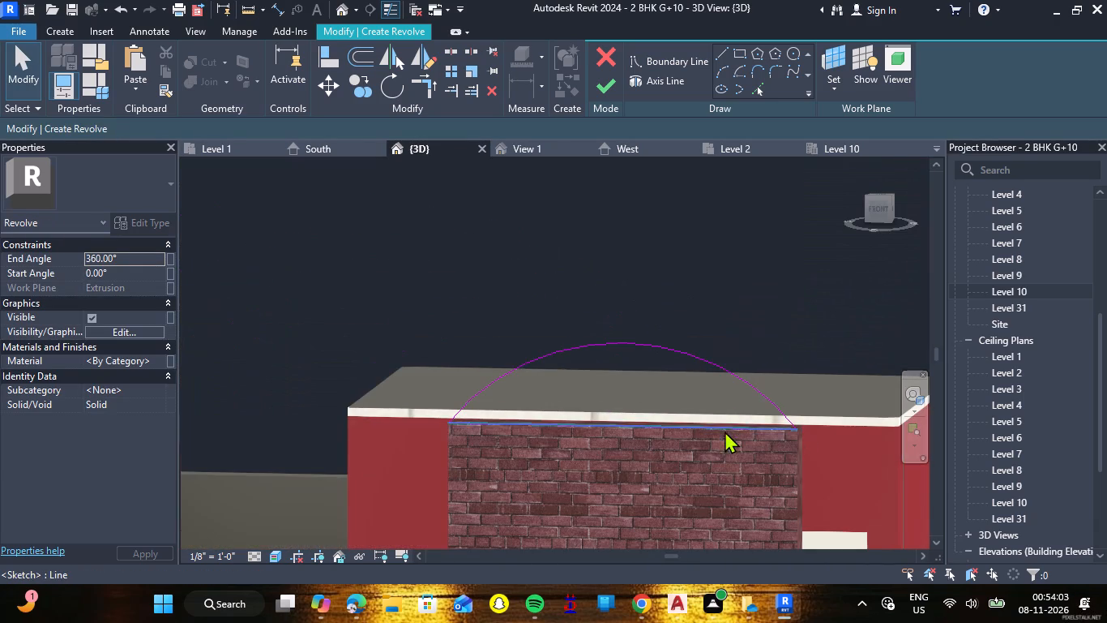
shift+right_drag(715, 454, 883, 479)
shift+middle_drag(715, 454, 883, 479)
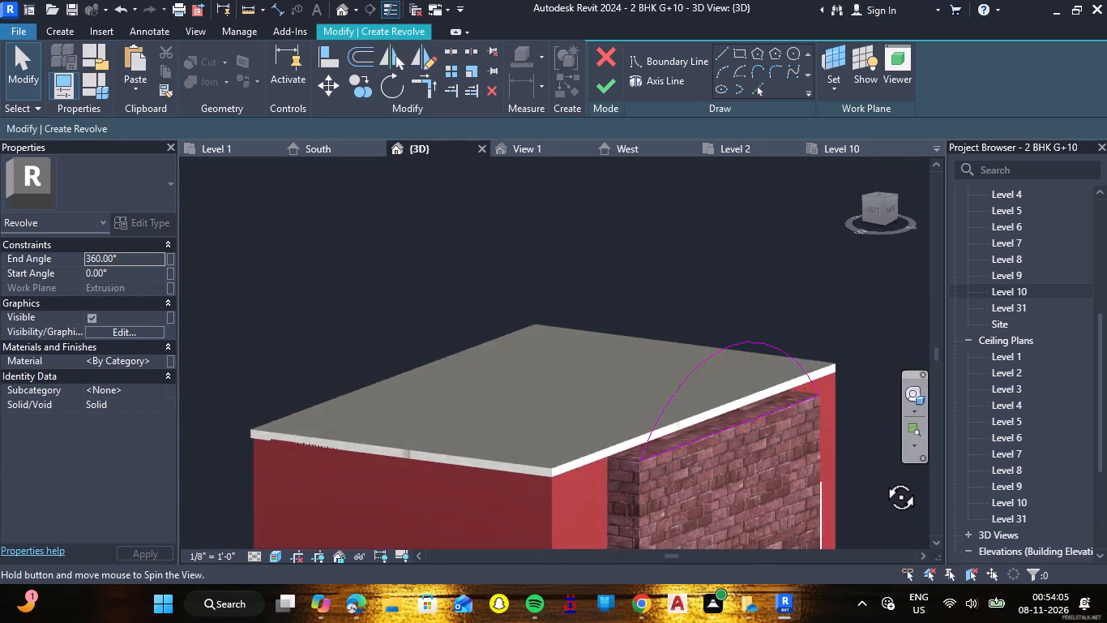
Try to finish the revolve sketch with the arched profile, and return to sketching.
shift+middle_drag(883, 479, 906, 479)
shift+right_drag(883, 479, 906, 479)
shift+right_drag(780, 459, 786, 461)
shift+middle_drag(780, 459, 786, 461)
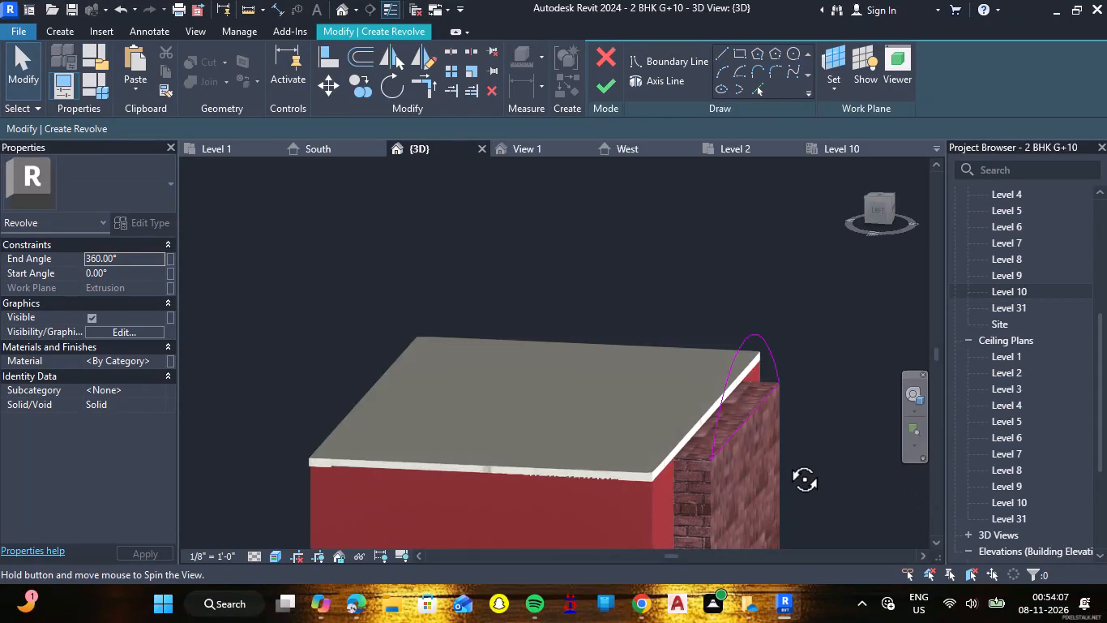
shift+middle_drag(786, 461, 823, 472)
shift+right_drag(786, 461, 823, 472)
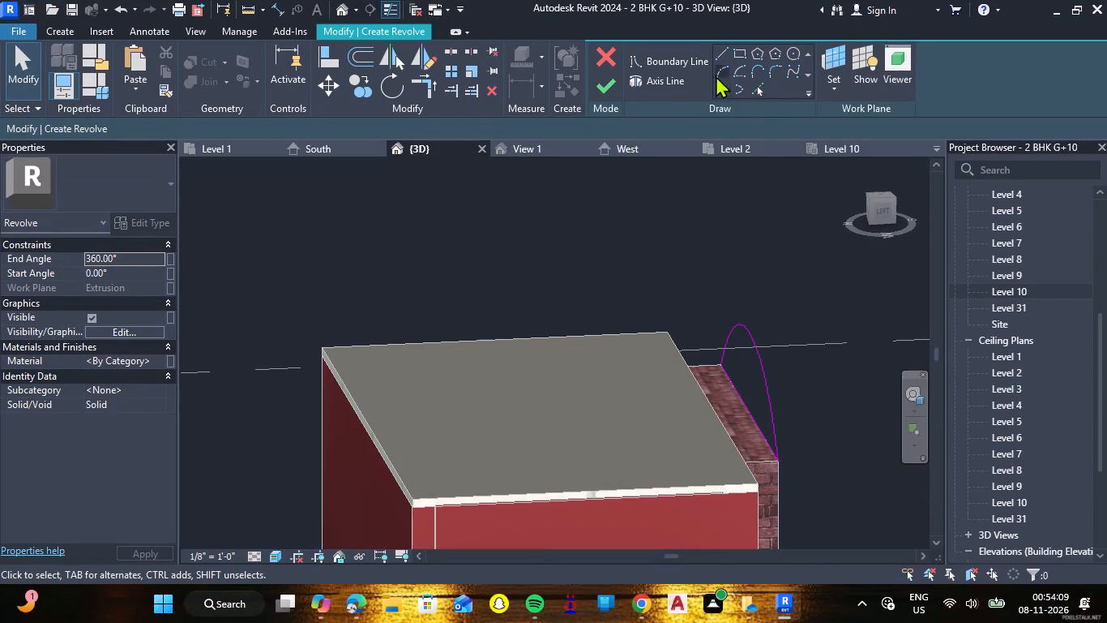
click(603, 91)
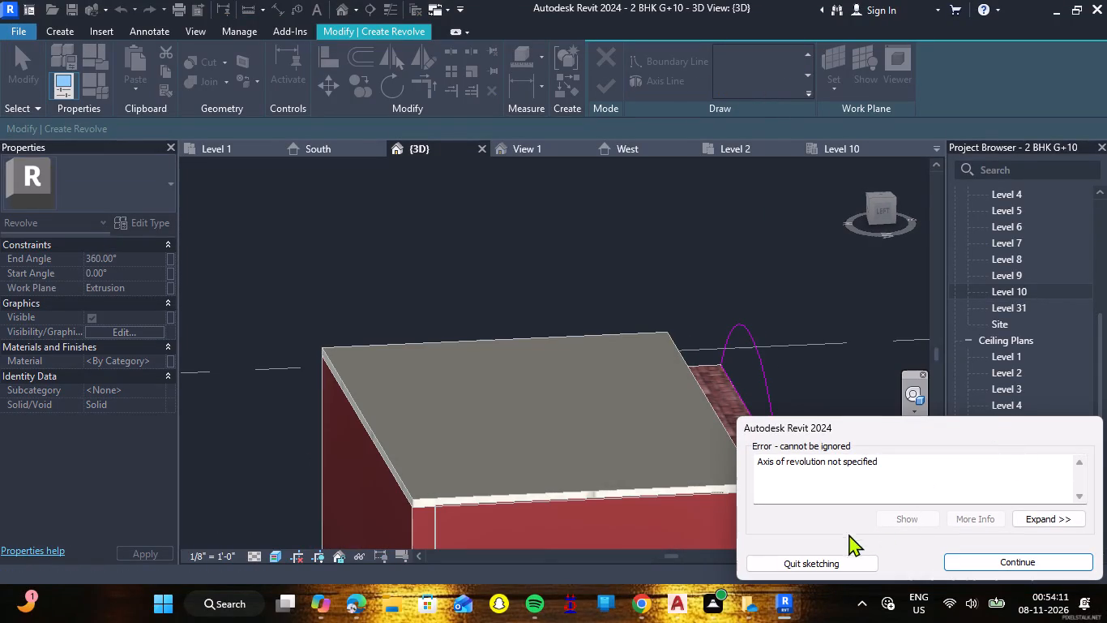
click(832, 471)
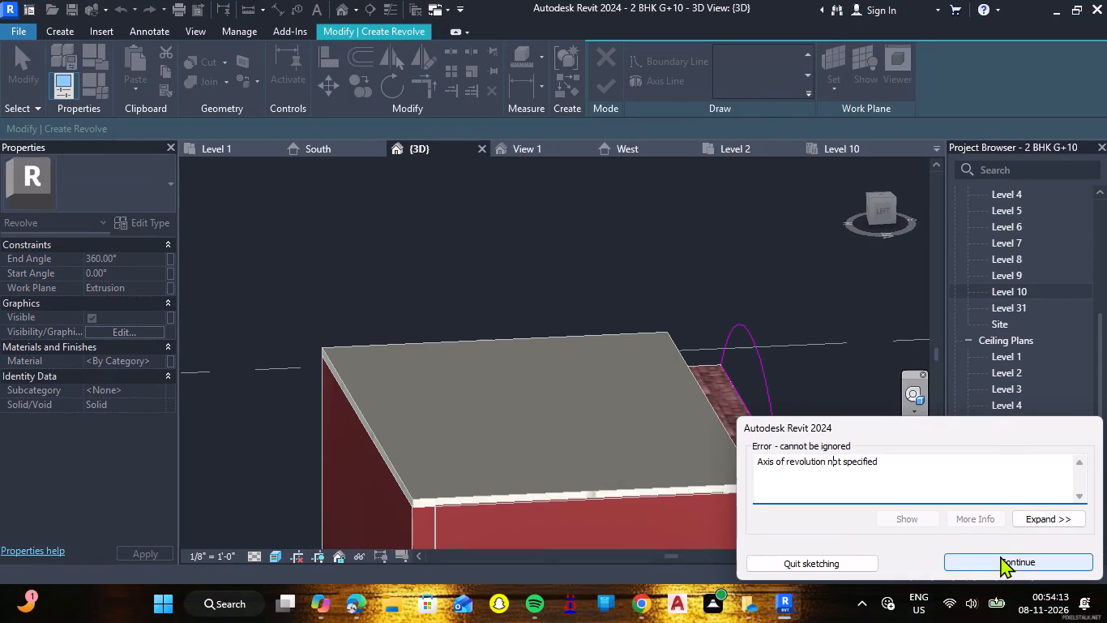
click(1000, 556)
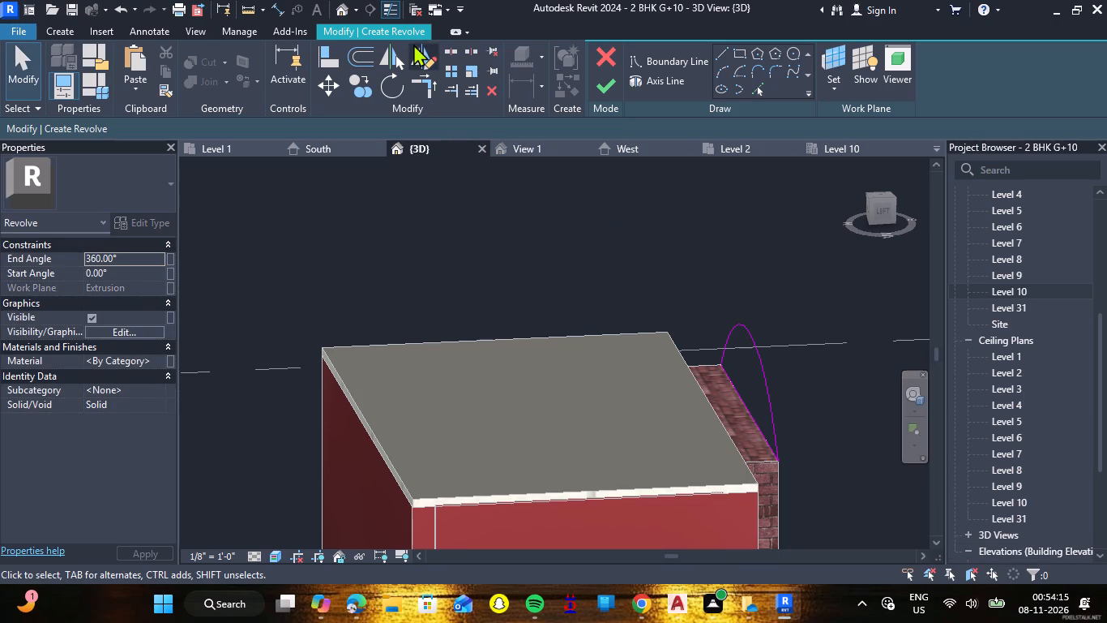
Discard the Revolve sketch while staying in the in-place model.
key(ctrl+z)
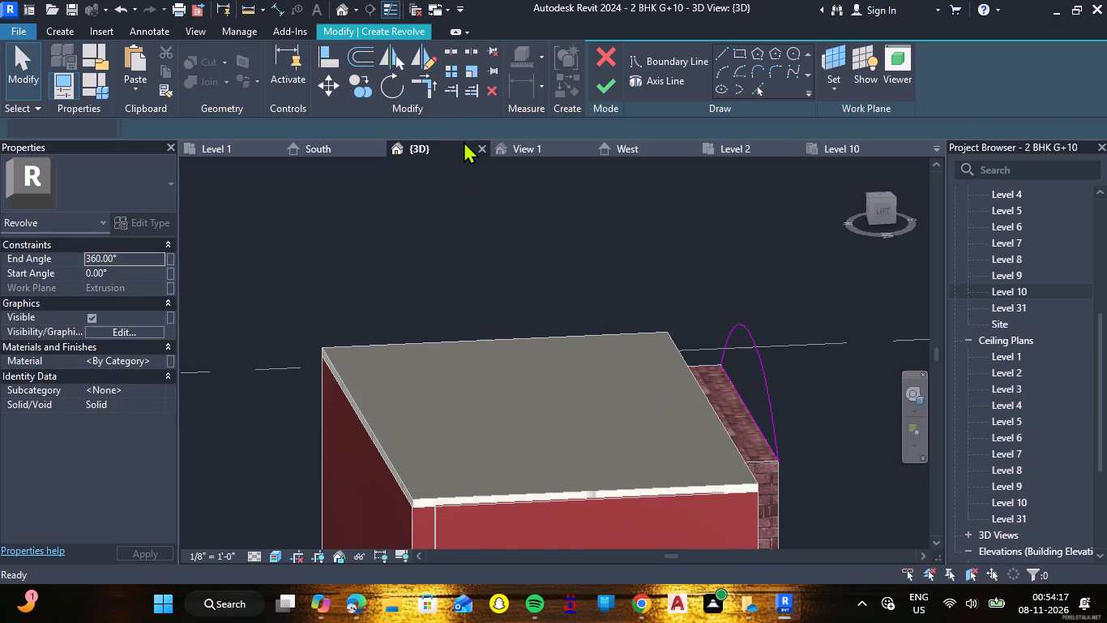
click(600, 51)
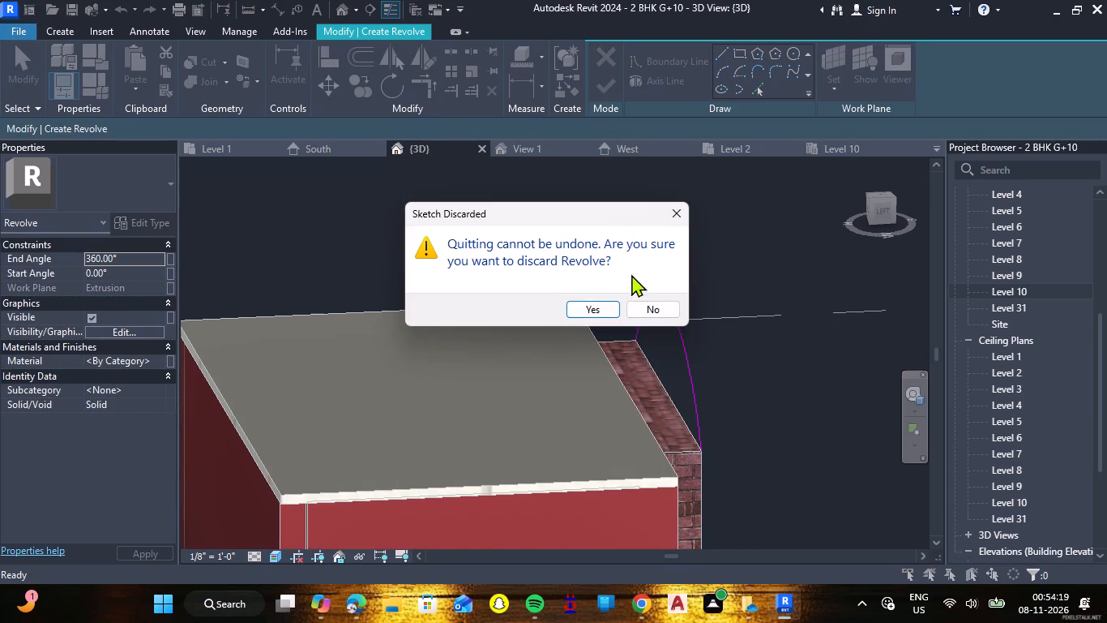
click(608, 314)
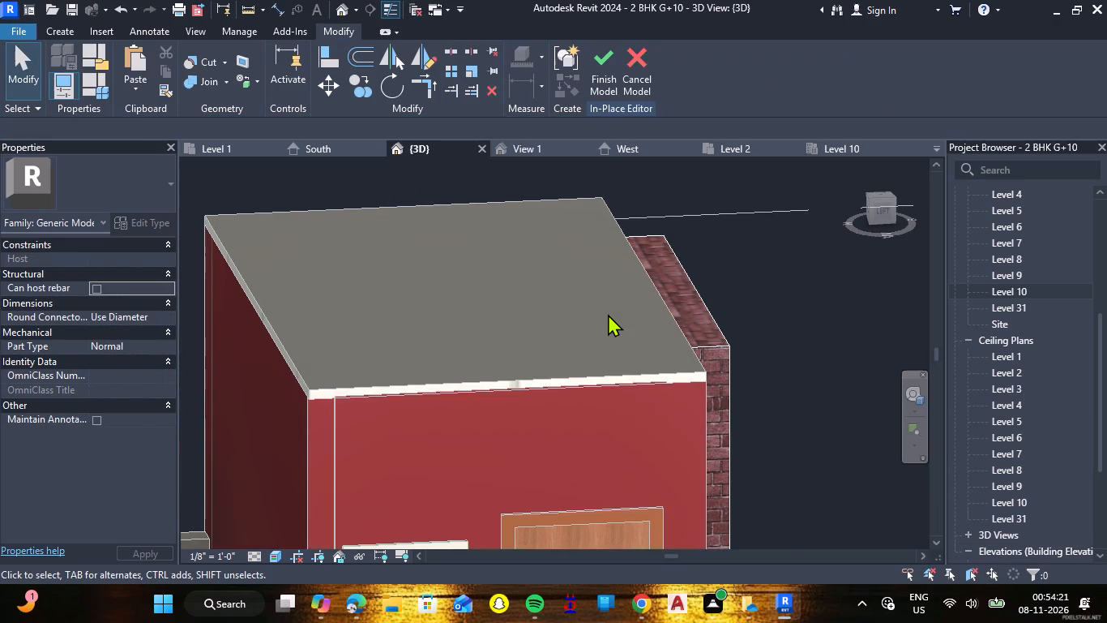
Start a solid Extrusion in the in-place model and pick the brick strip's front face as its work plane.
click(56, 35)
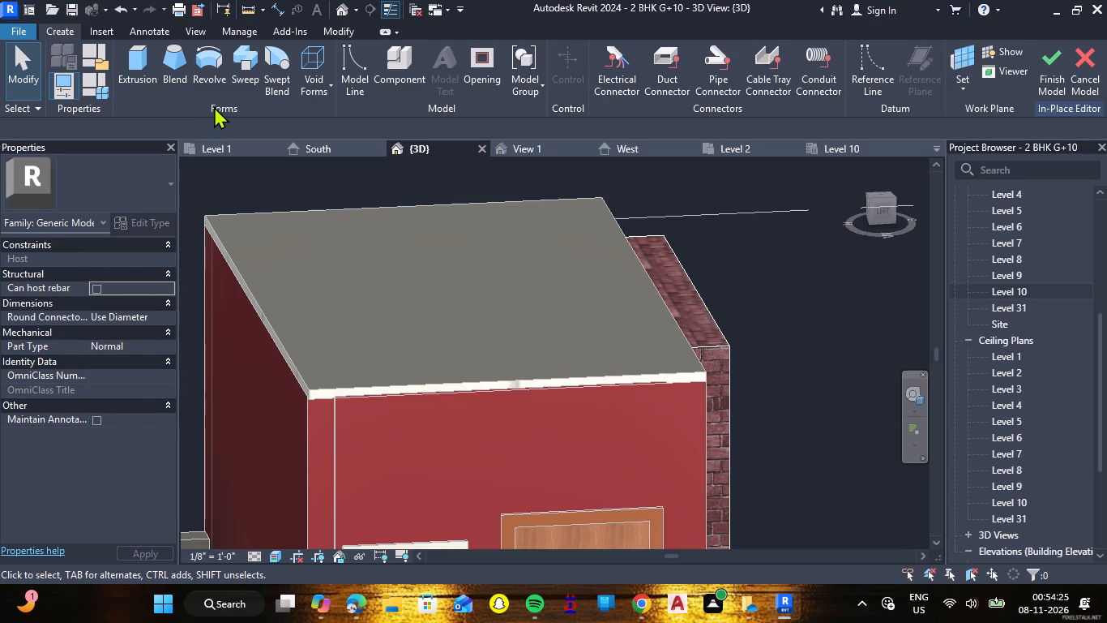
click(329, 81)
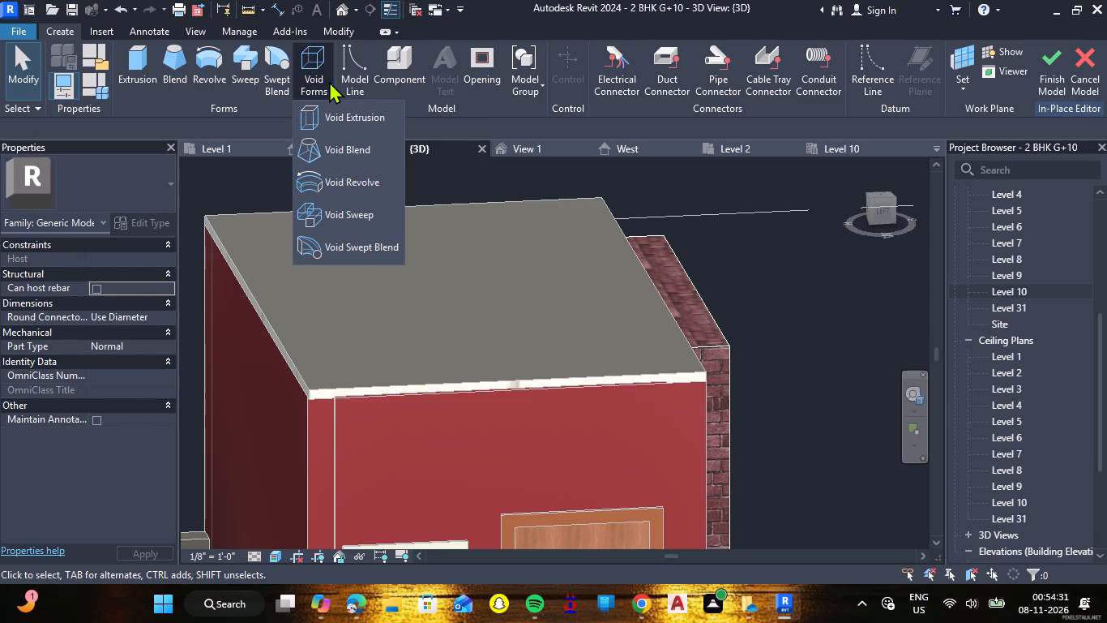
click(147, 78)
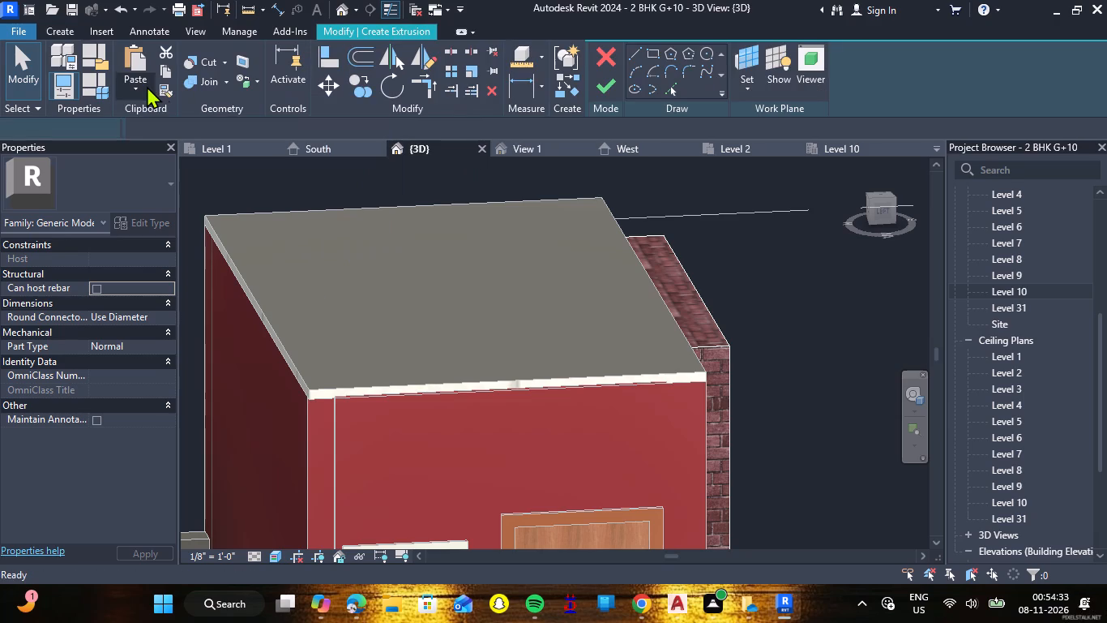
click(753, 91)
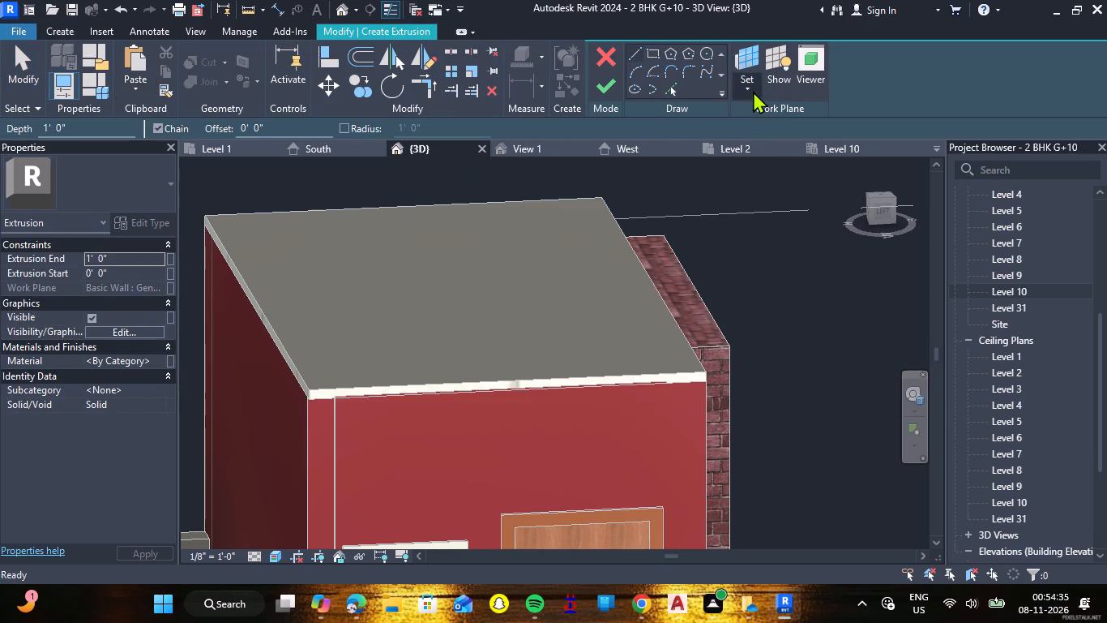
click(767, 139)
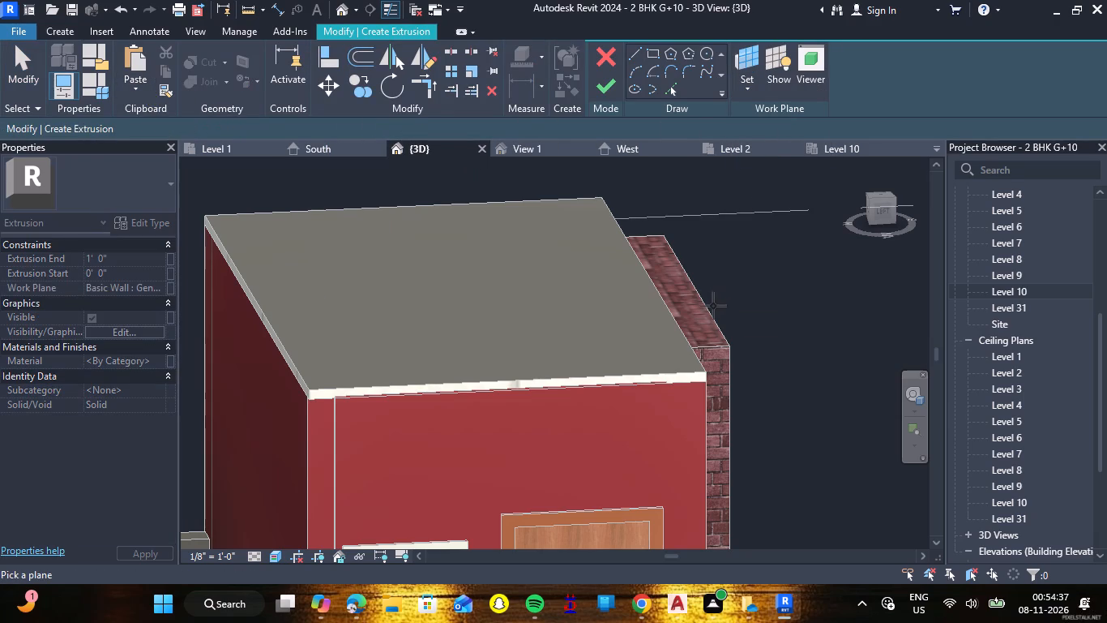
click(712, 306)
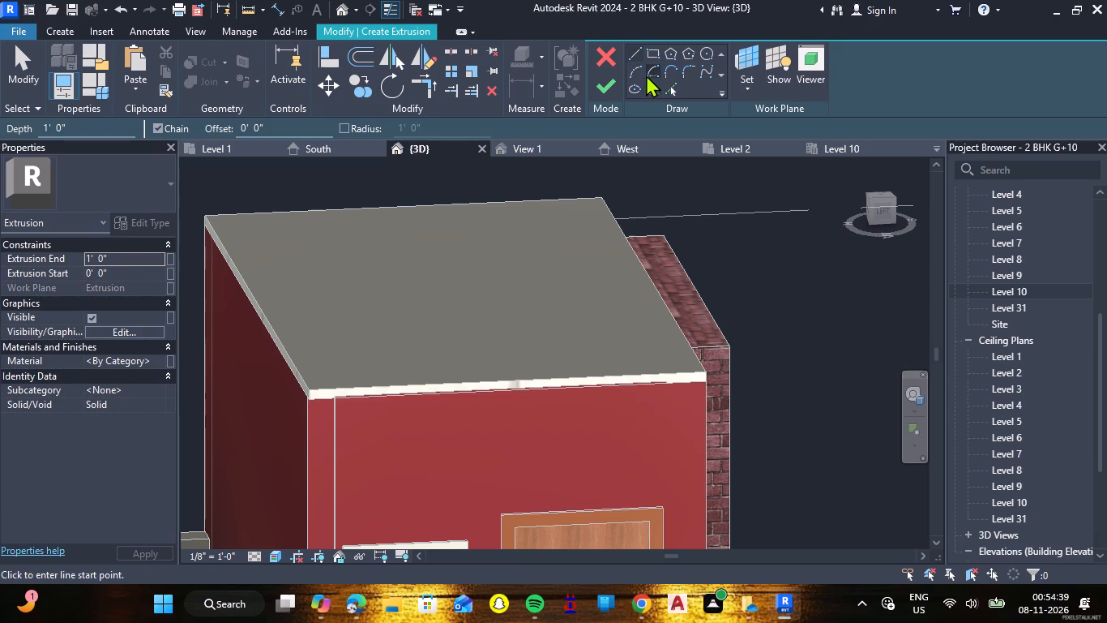
Draw an upward semicircular arc between the brick strip's two top front corners, with a radius of about 3' 10".
click(642, 75)
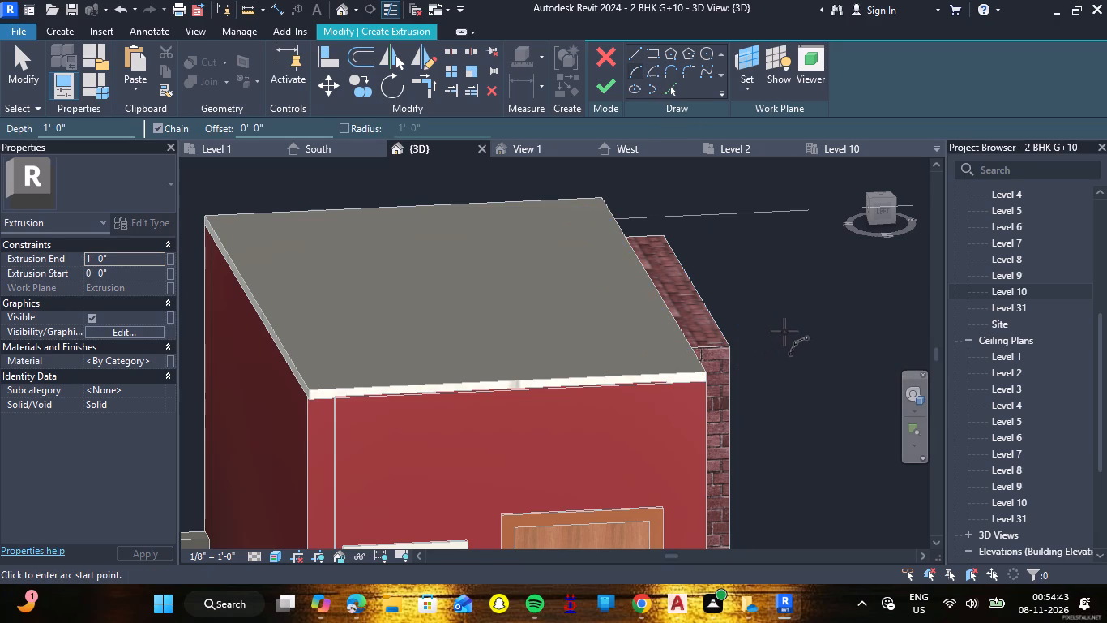
shift+right_drag(784, 332, 632, 307)
shift+middle_click(784, 332)
shift+middle_click(779, 330)
shift+middle_click(770, 330)
shift+middle_click(734, 322)
shift+middle_drag(680, 313, 632, 307)
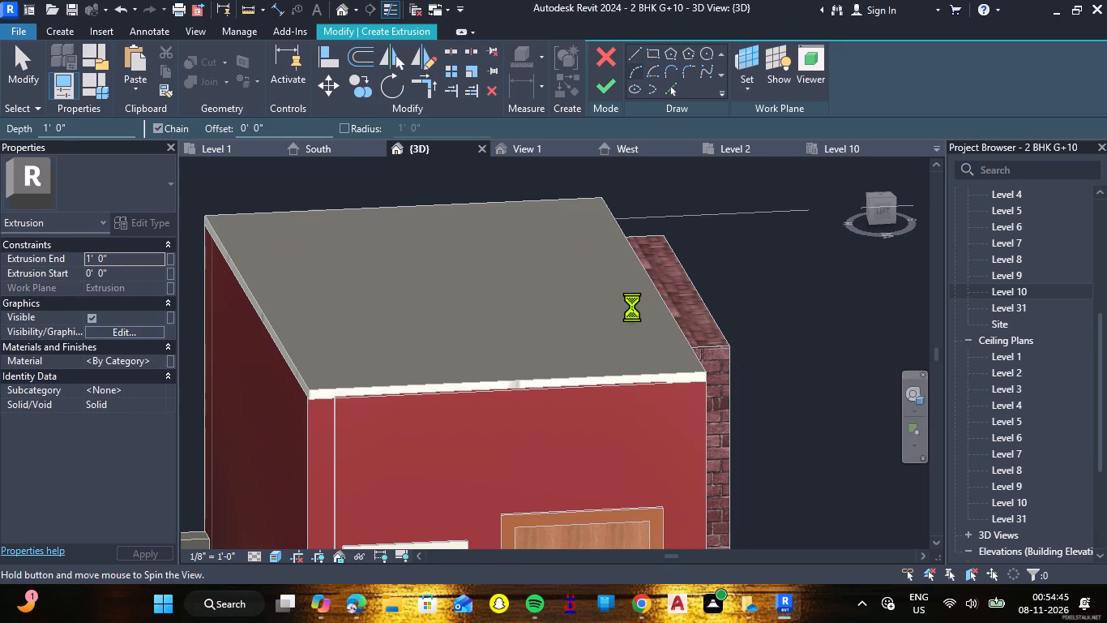
shift+middle_drag(632, 307, 618, 305)
shift+right_drag(632, 307, 618, 305)
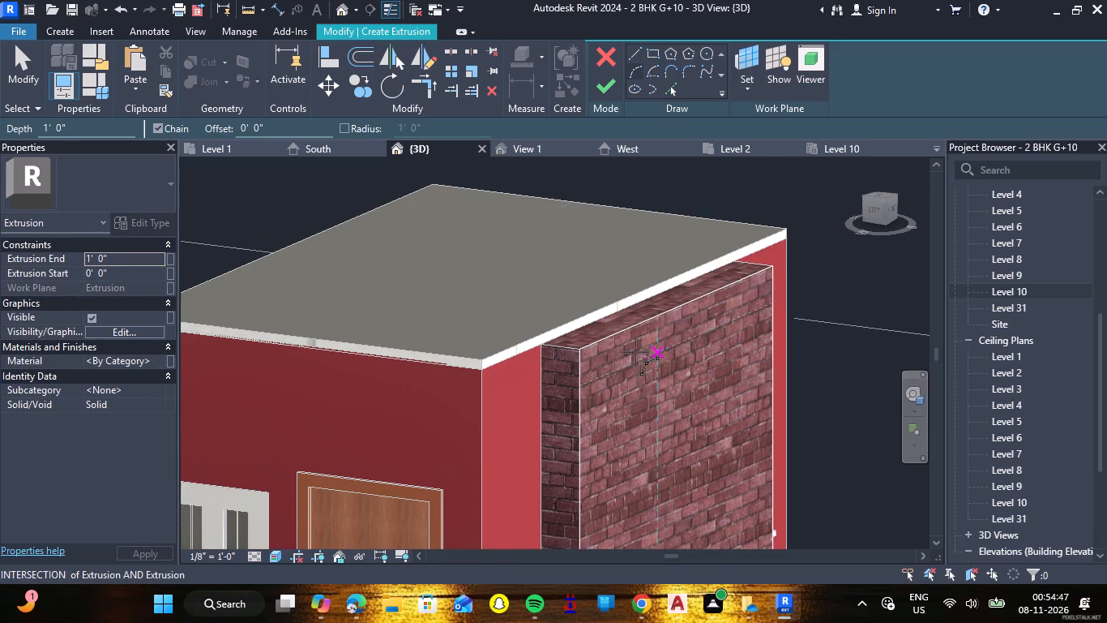
scroll(626, 354, up, 5)
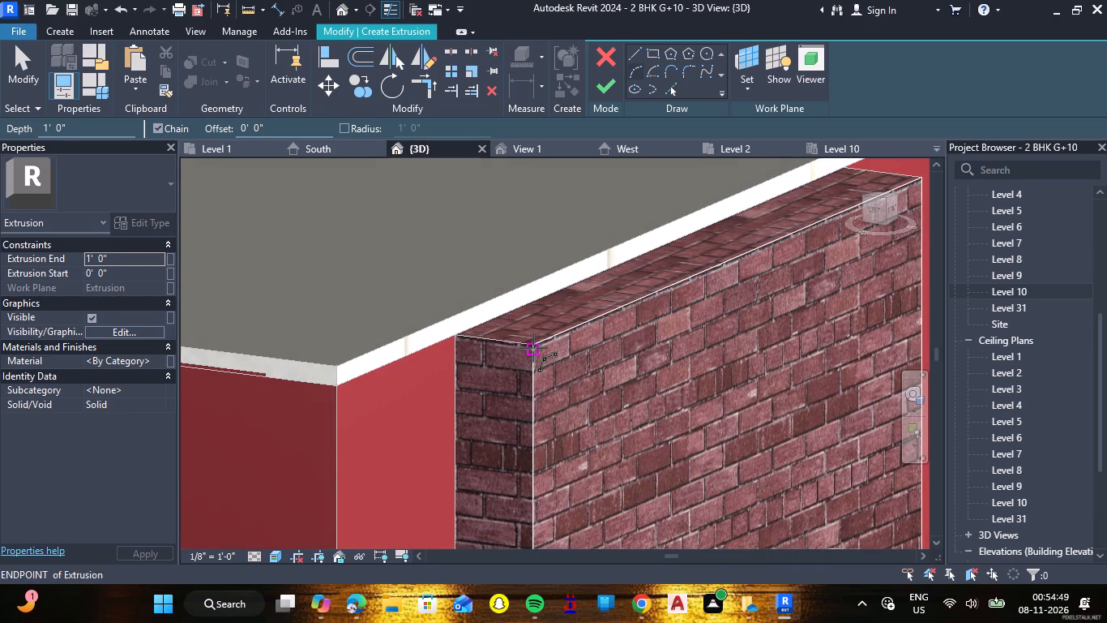
double_click(533, 346)
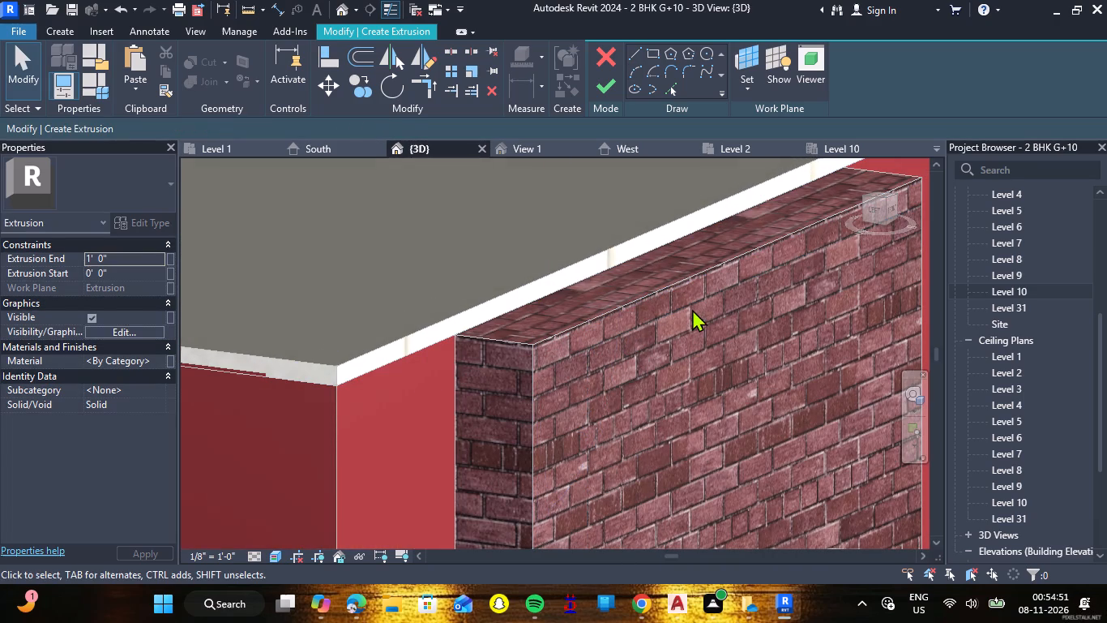
click(635, 70)
click(532, 343)
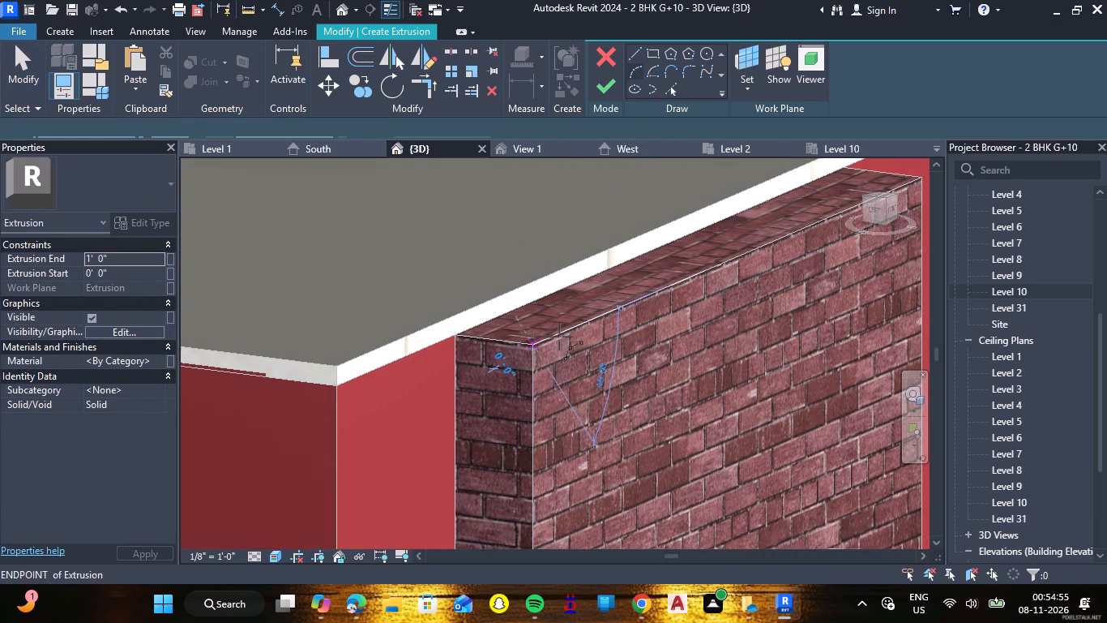
scroll(791, 260, down, 6)
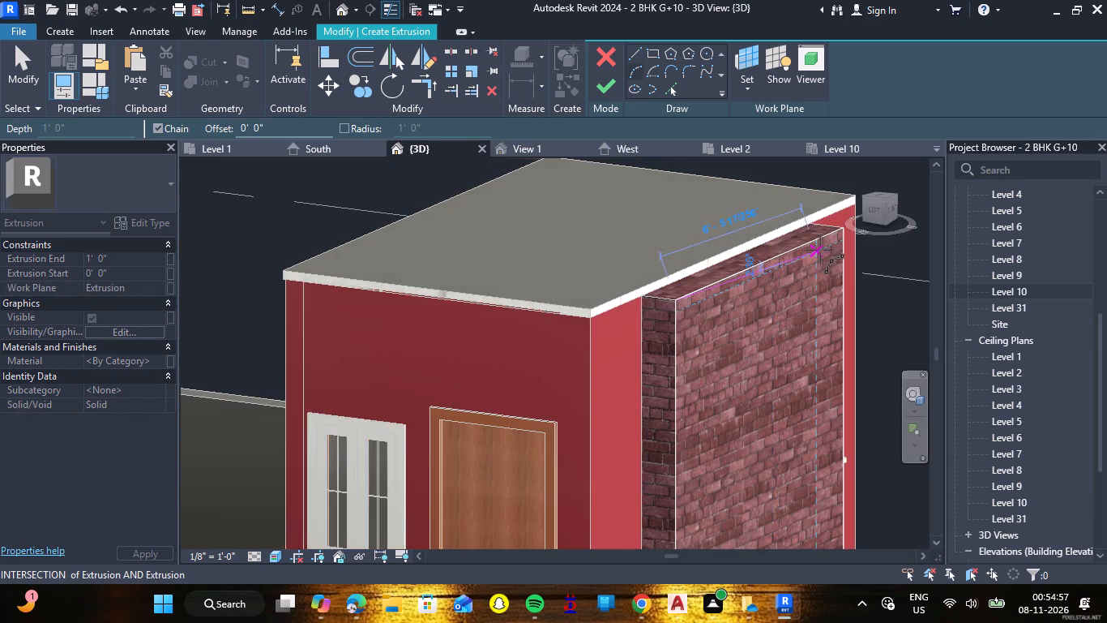
scroll(821, 248, down, 5)
scroll(838, 234, up, 12)
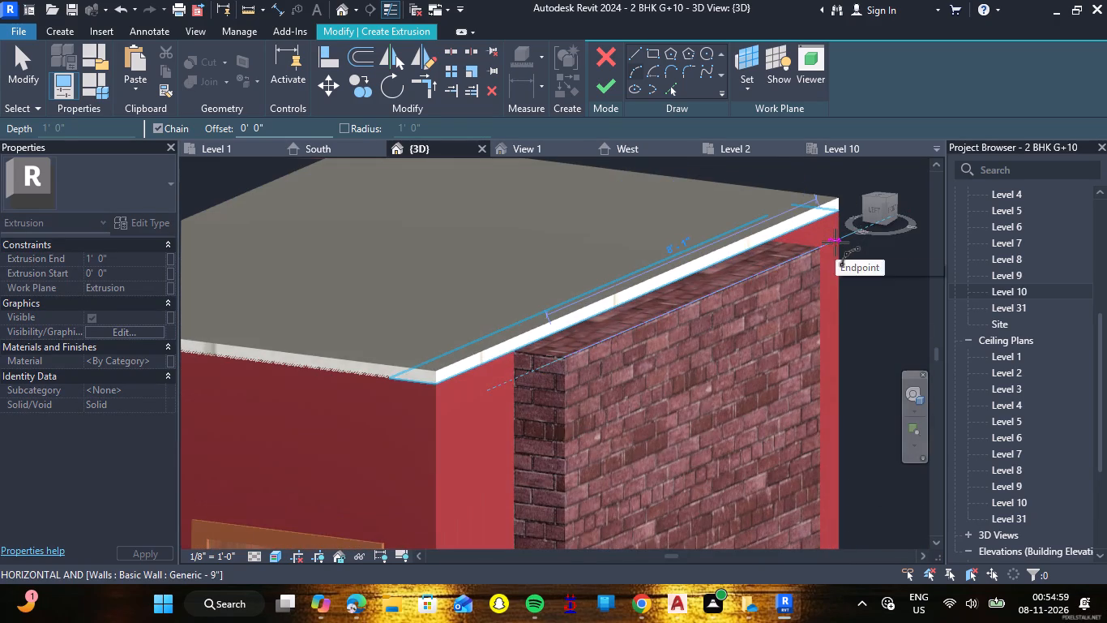
scroll(836, 243, up, 2)
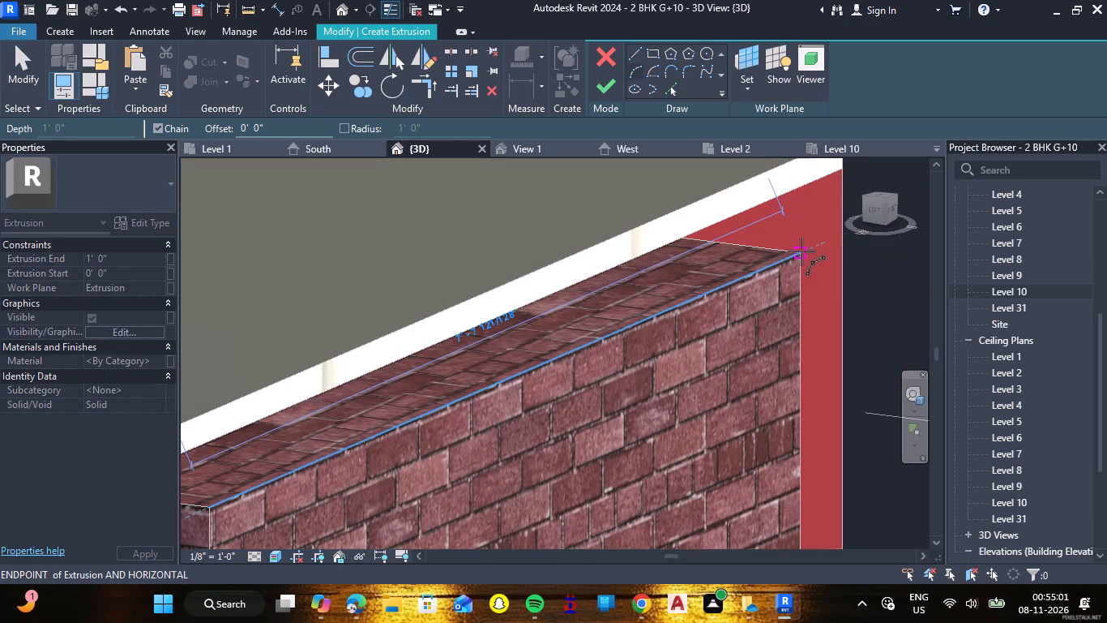
click(801, 251)
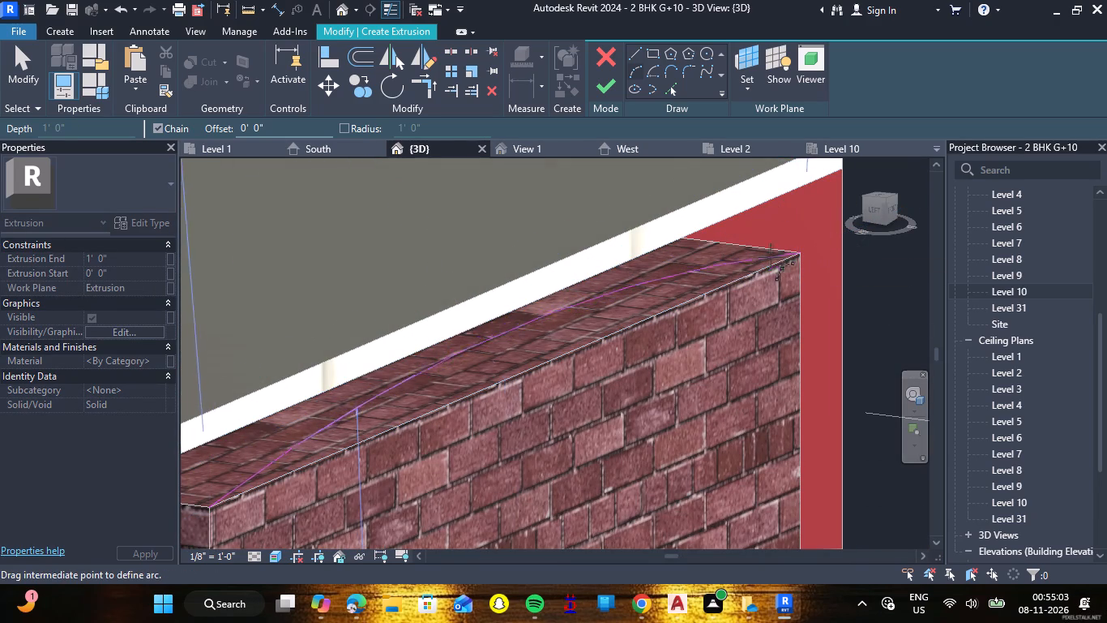
scroll(794, 254, down, 9)
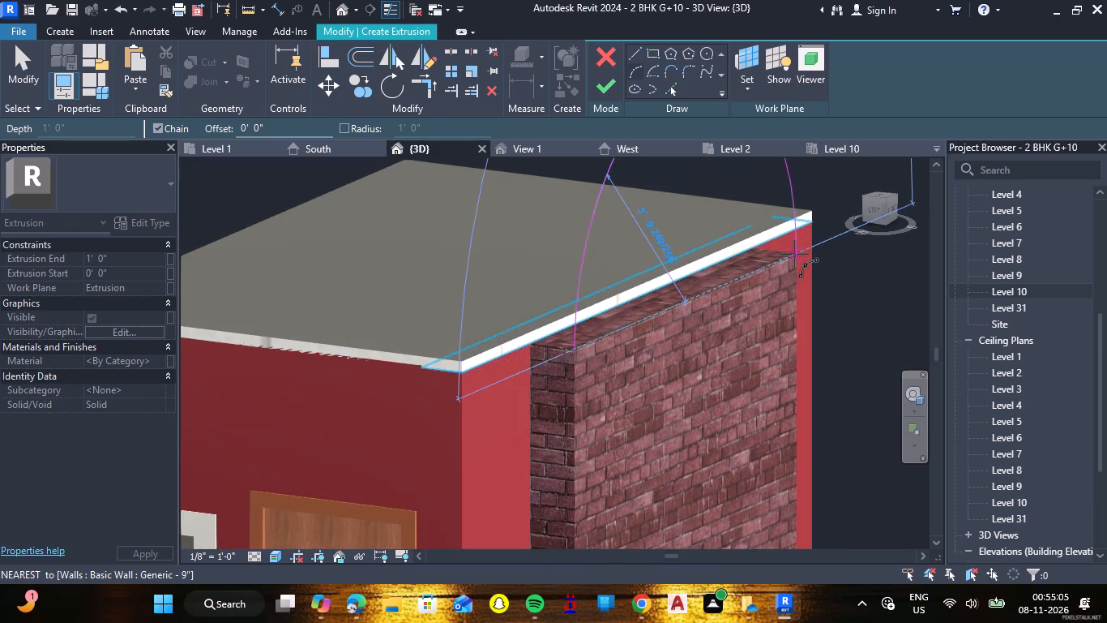
scroll(794, 254, down, 4)
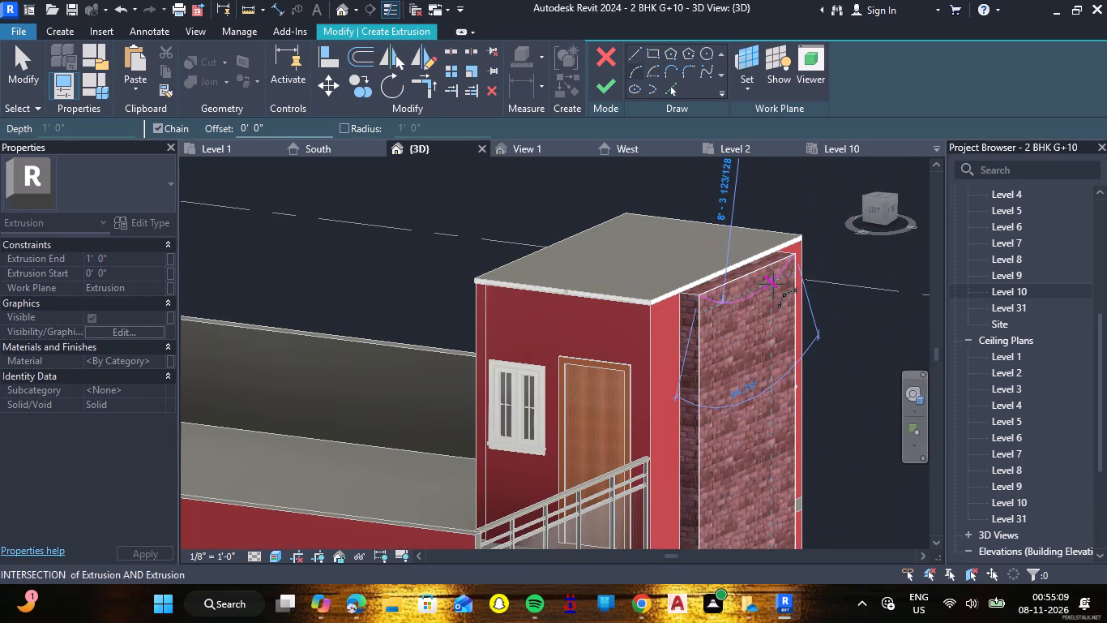
click(710, 287)
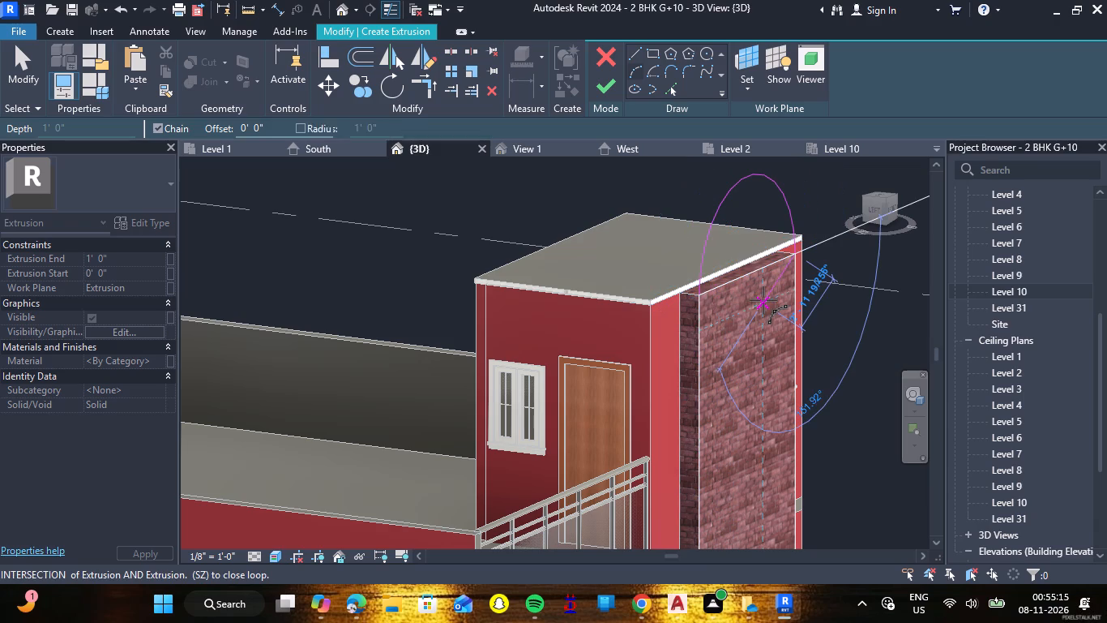
key(Escape)
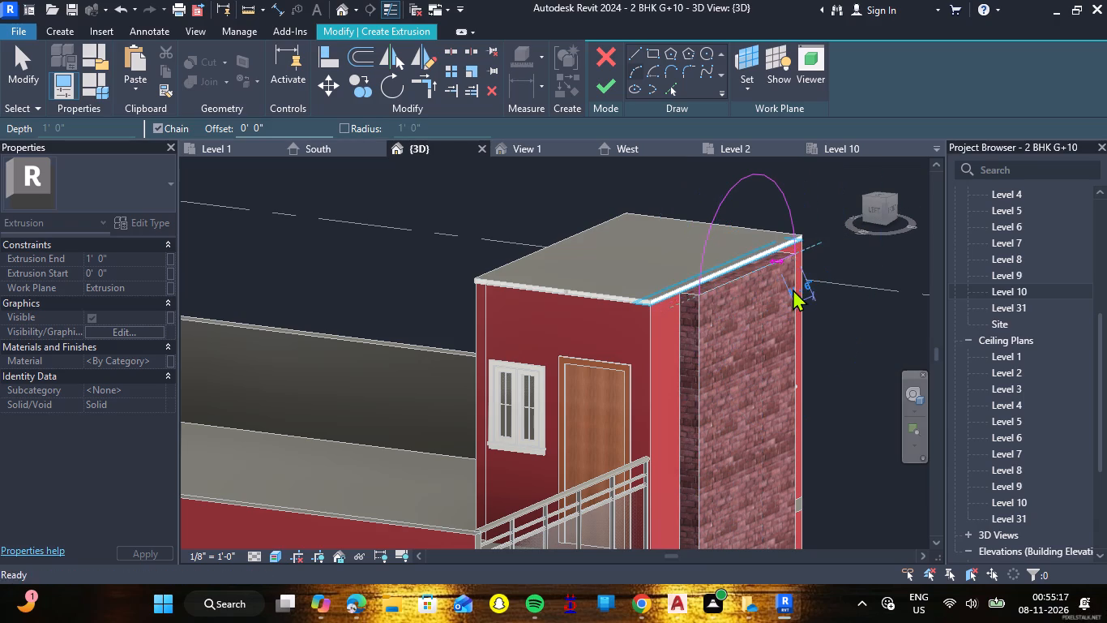
key(Escape)
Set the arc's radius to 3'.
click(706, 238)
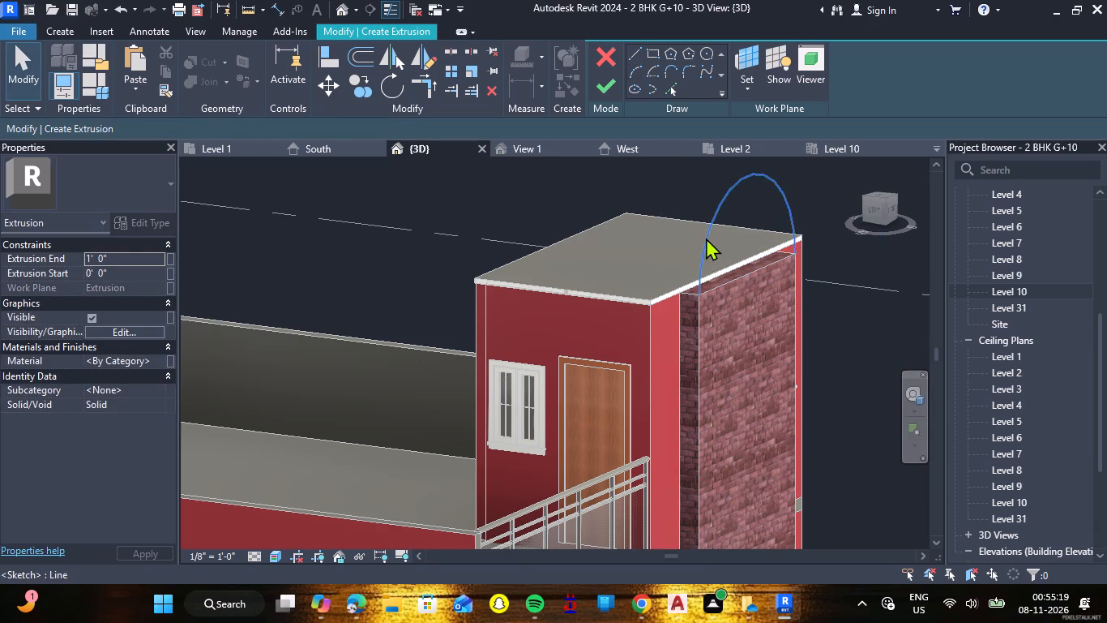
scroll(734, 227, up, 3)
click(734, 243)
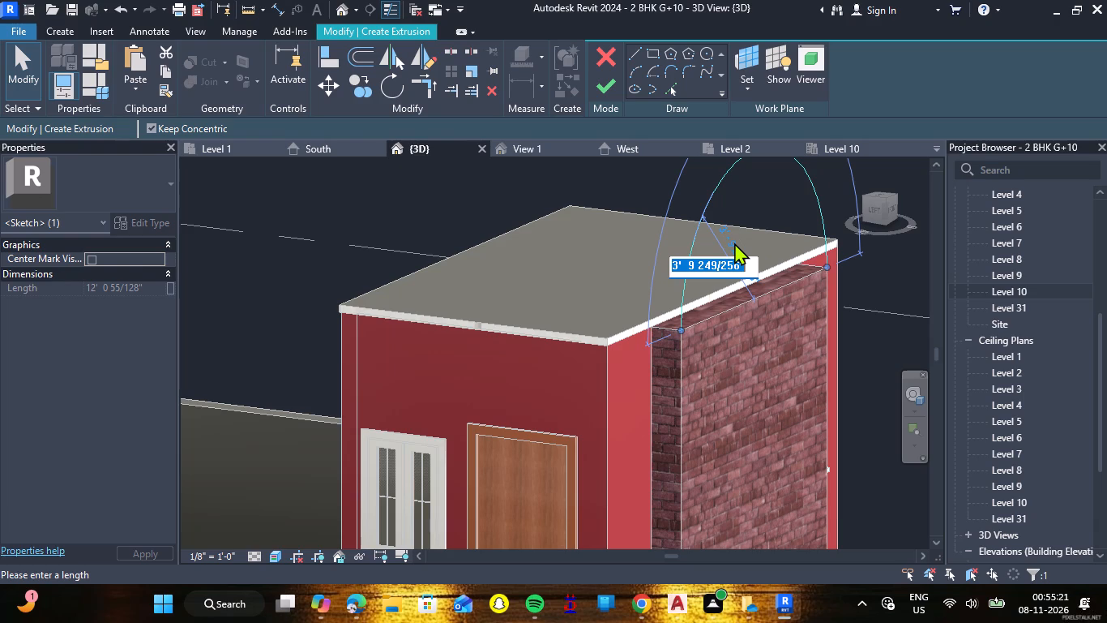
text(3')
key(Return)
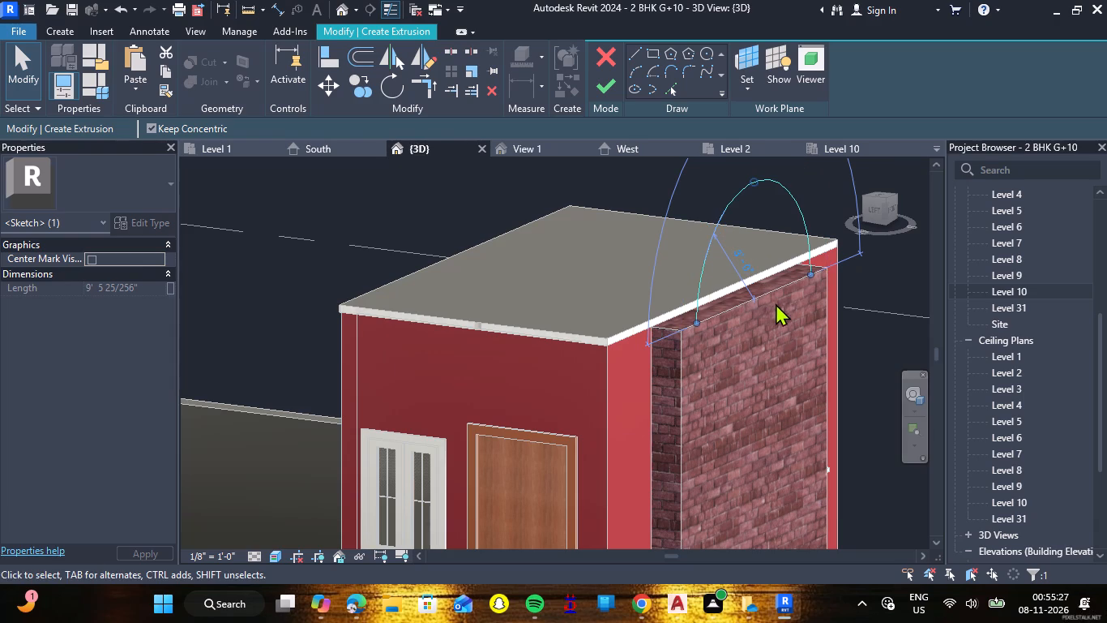
Resize the arc freehand from its crown so that it spans almost the full width of the brick strip.
shift+middle_drag(840, 319, 826, 336)
shift+right_drag(840, 319, 826, 336)
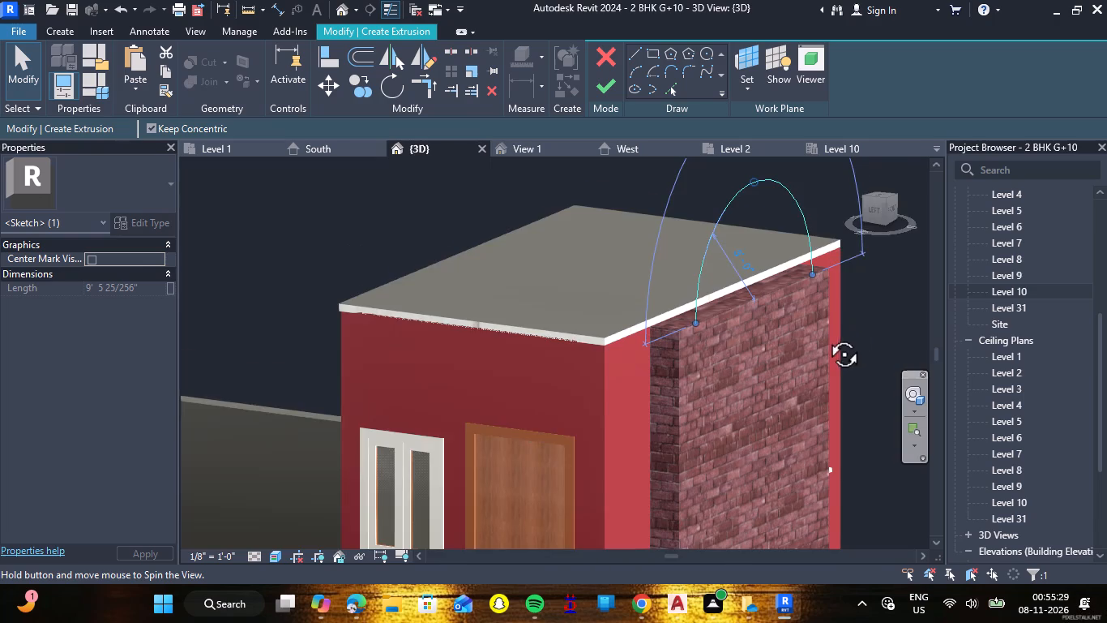
shift+middle_drag(826, 336, 692, 378)
shift+right_drag(826, 336, 692, 378)
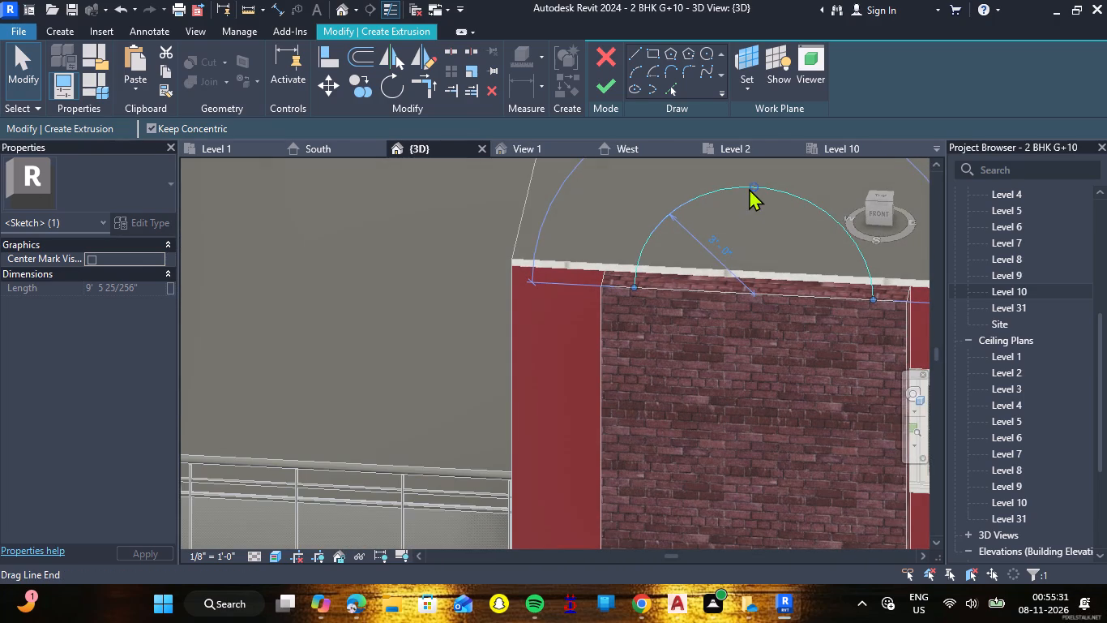
drag(752, 187, 742, 237)
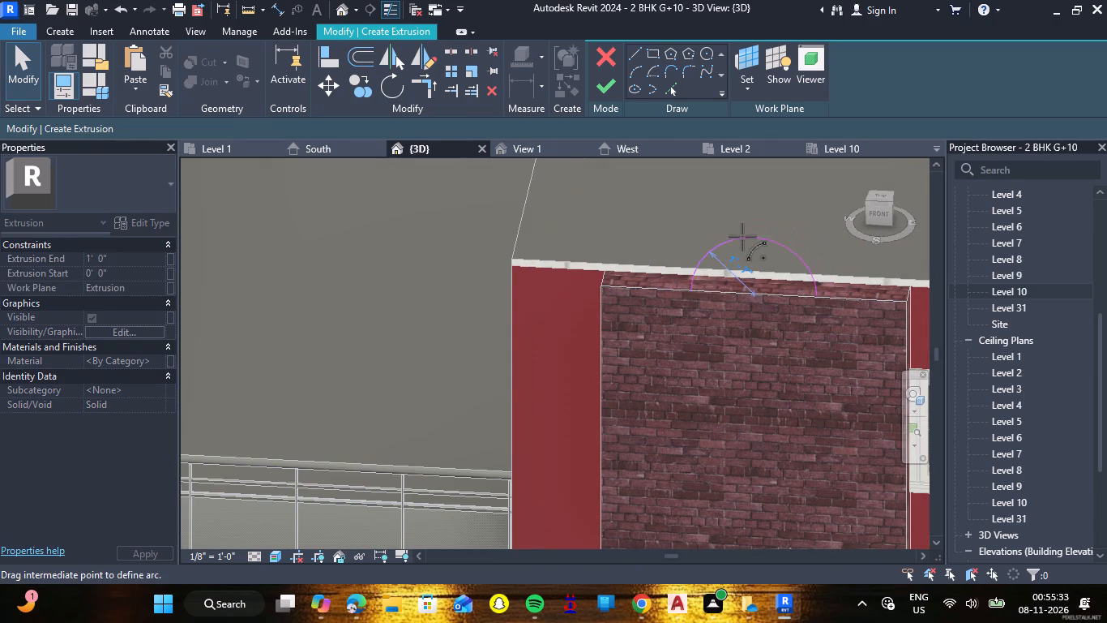
drag(742, 237, 761, 162)
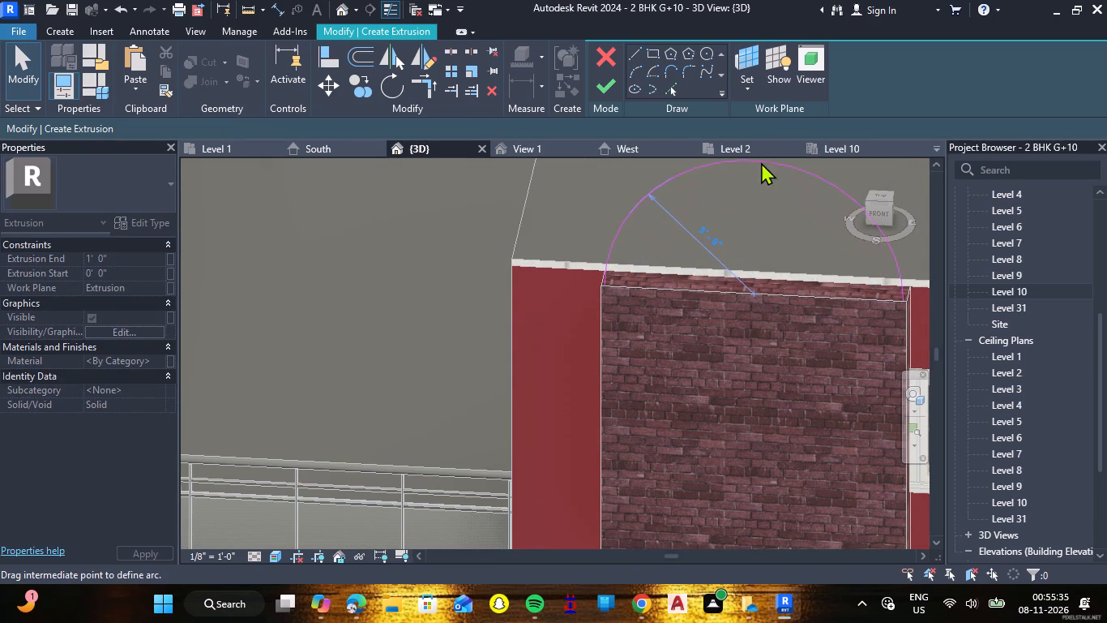
Undo the arc's last resize and delete the arc from the extrusion sketch.
key(ctrl+z)
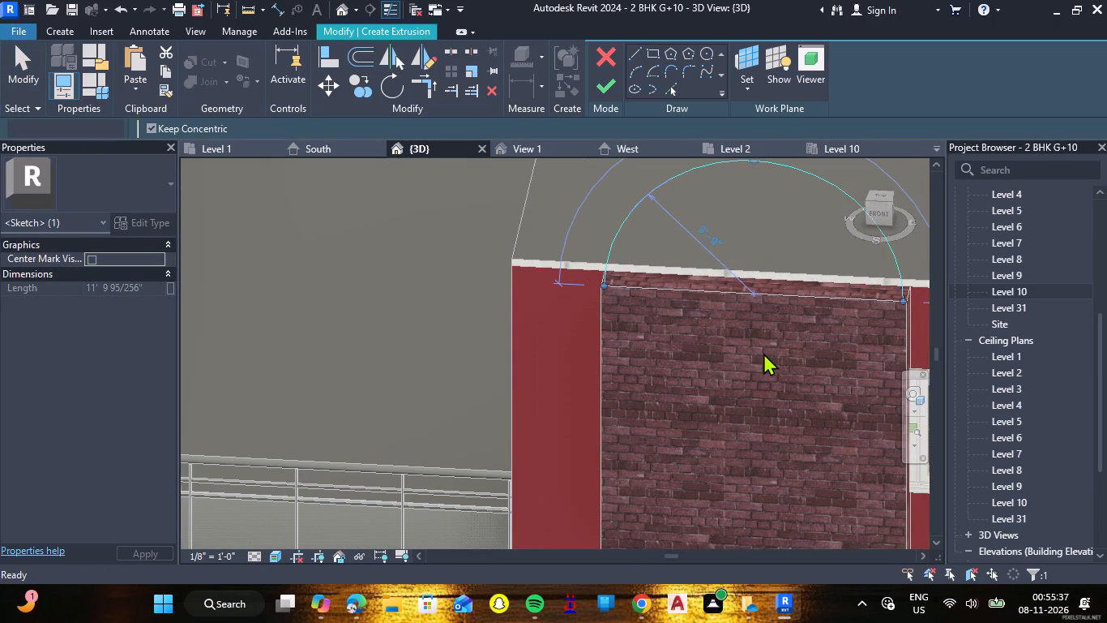
key(Delete)
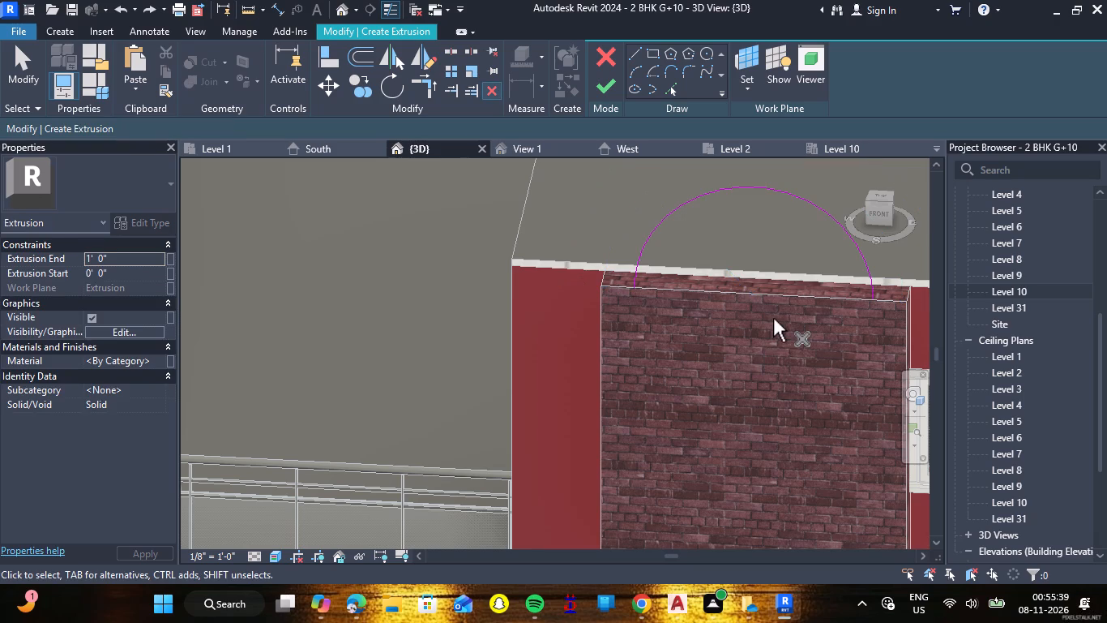
key(Escape)
click(769, 190)
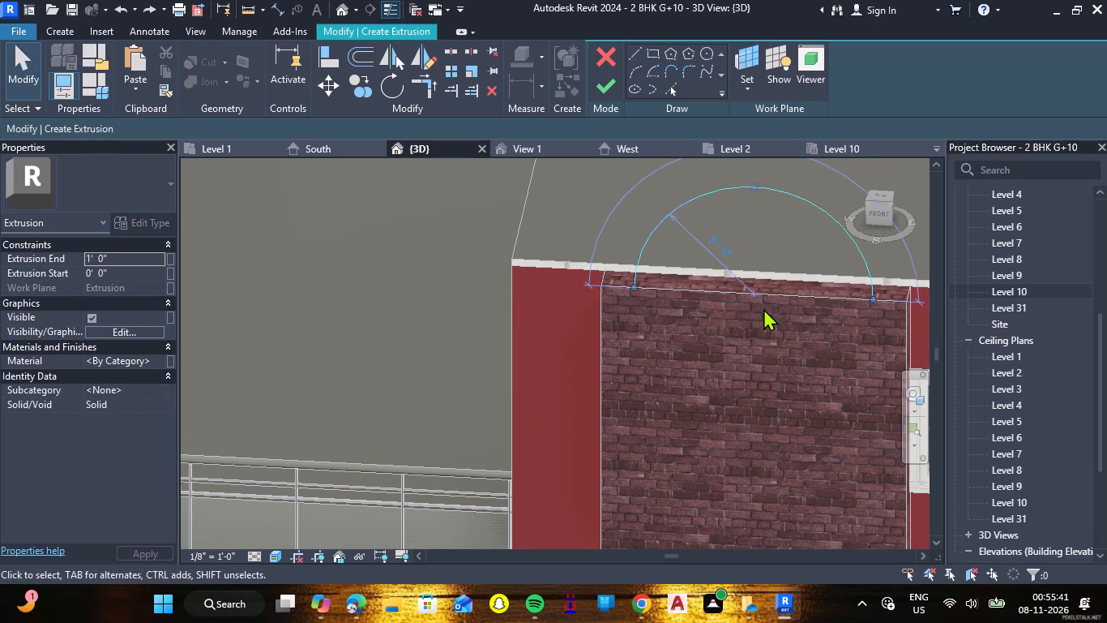
key(Delete)
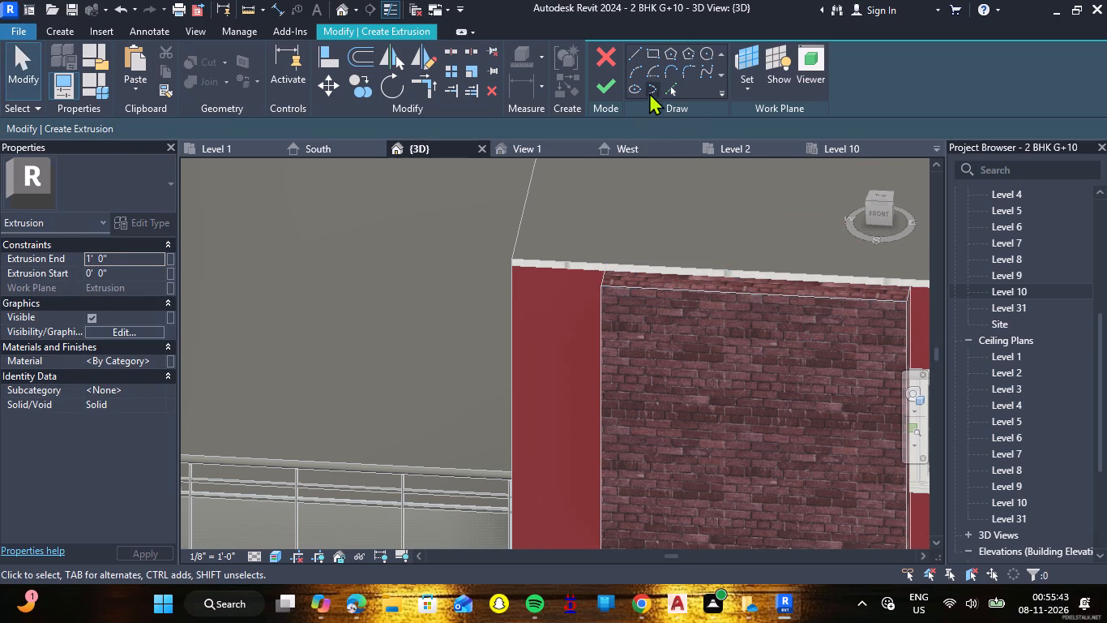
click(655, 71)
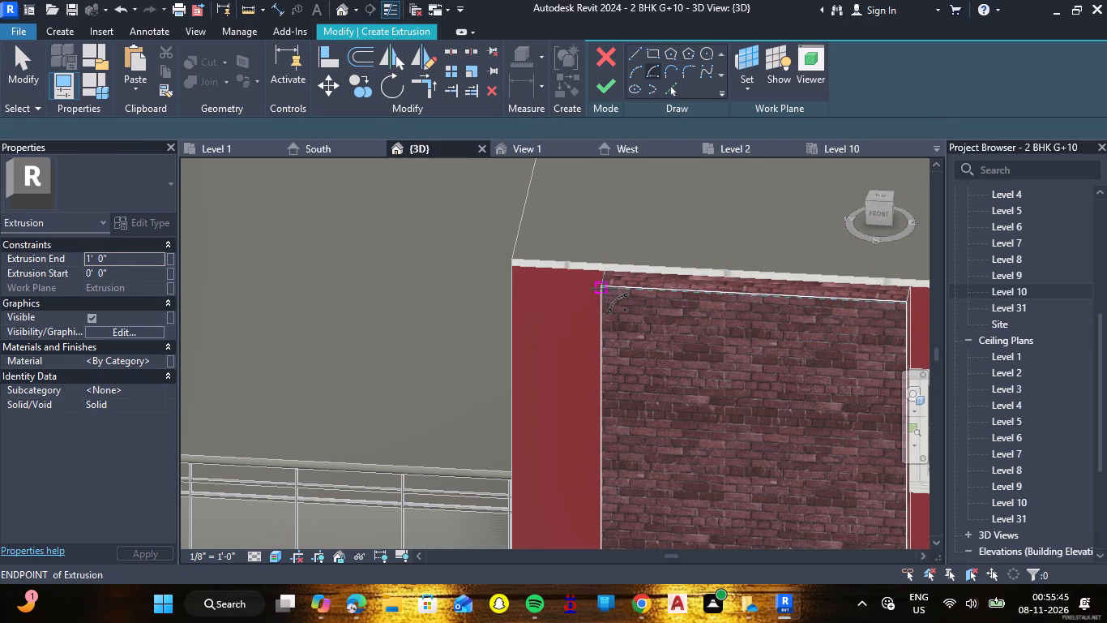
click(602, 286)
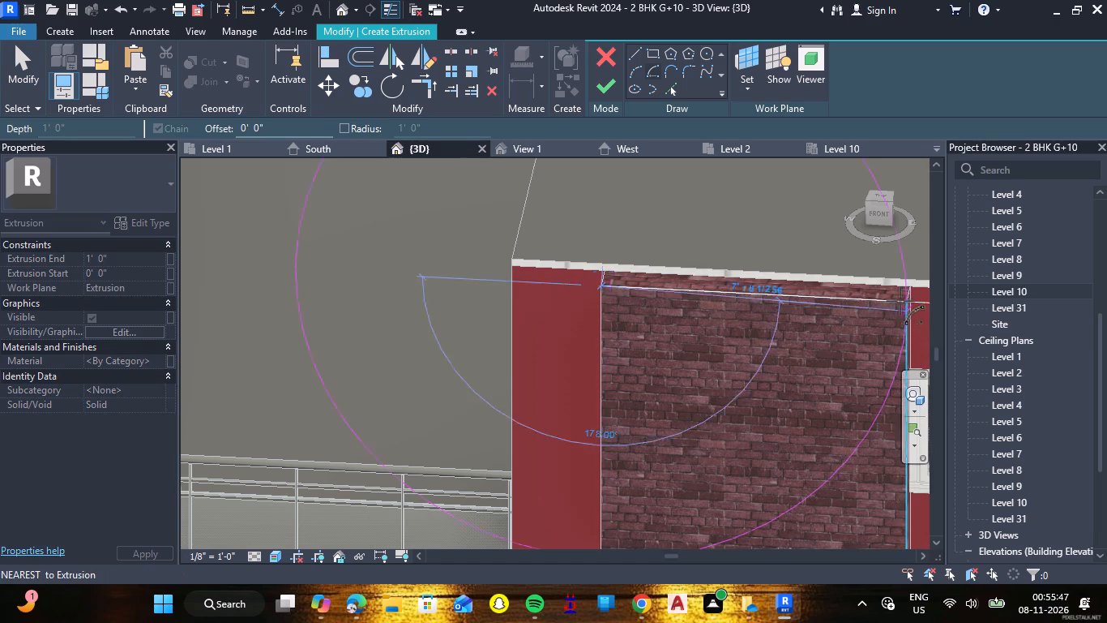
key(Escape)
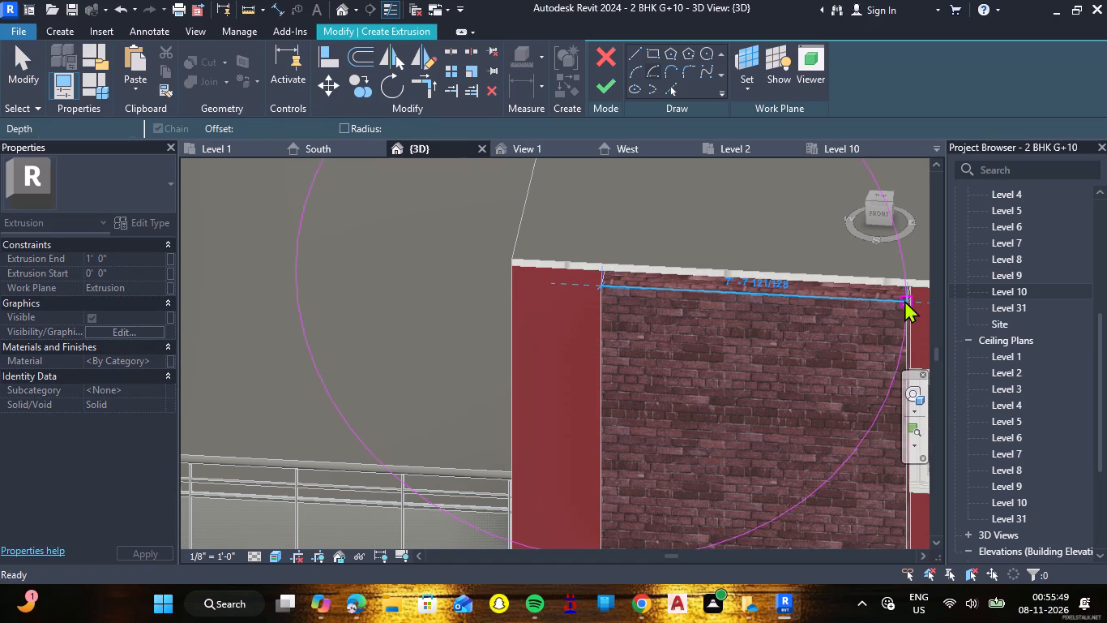
Draw a circle centred on the midpoint of the brick strip's top front edge, with a radius of about 3' 8 1/2".
click(707, 58)
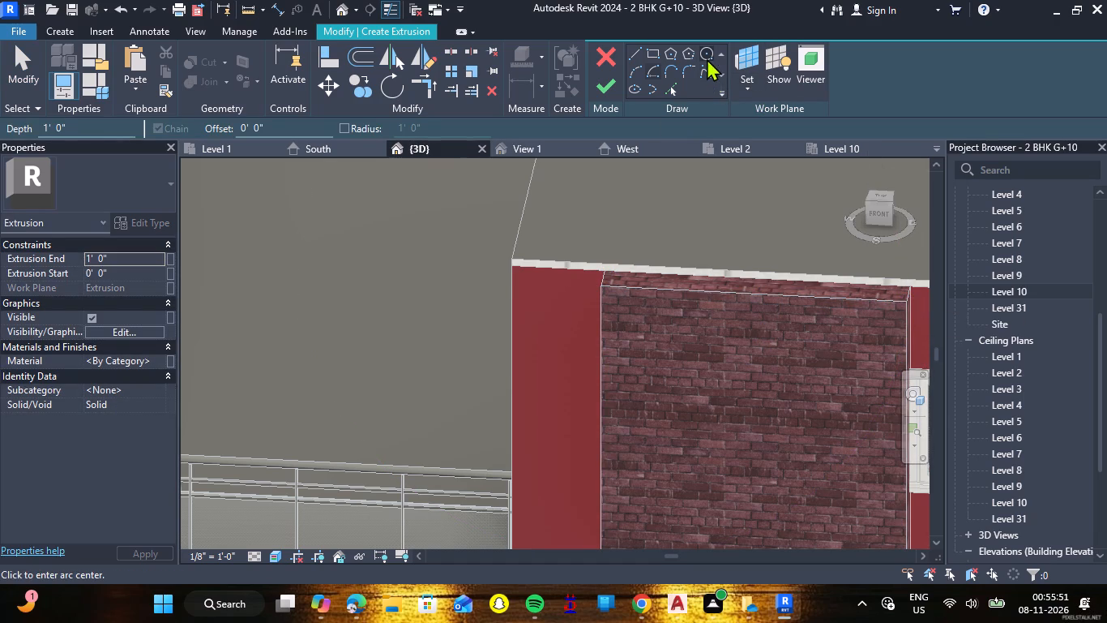
click(754, 293)
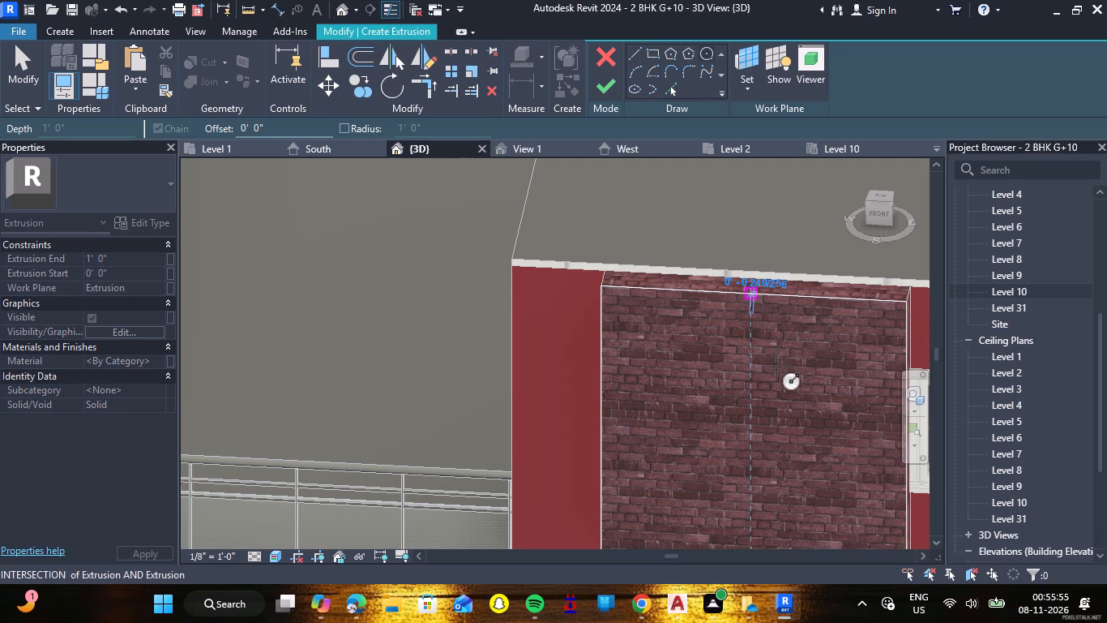
click(788, 420)
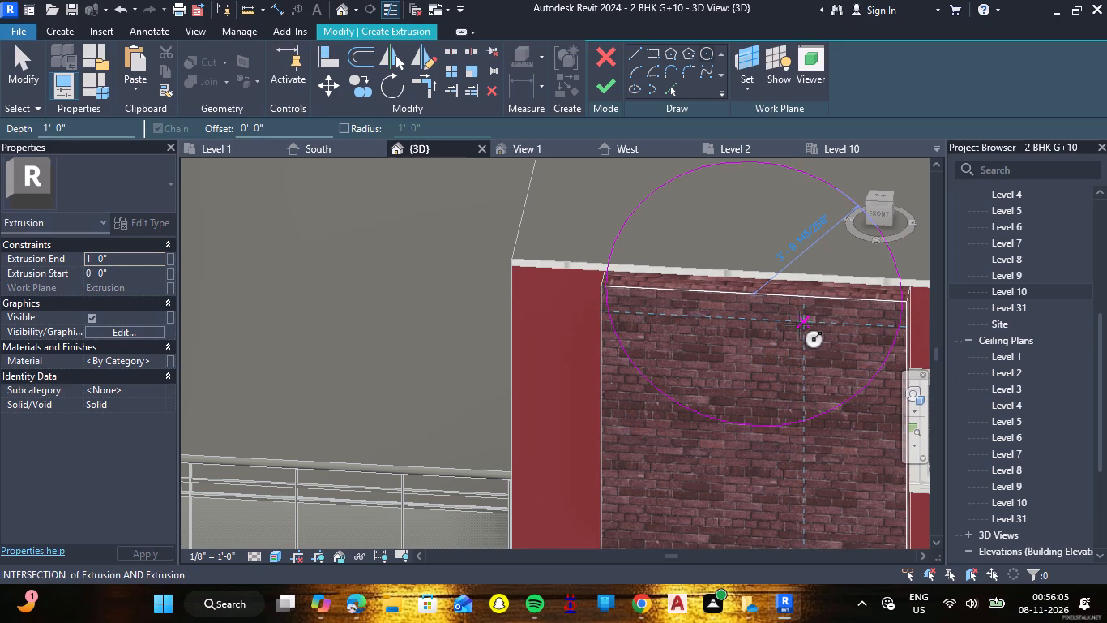
key(Escape)
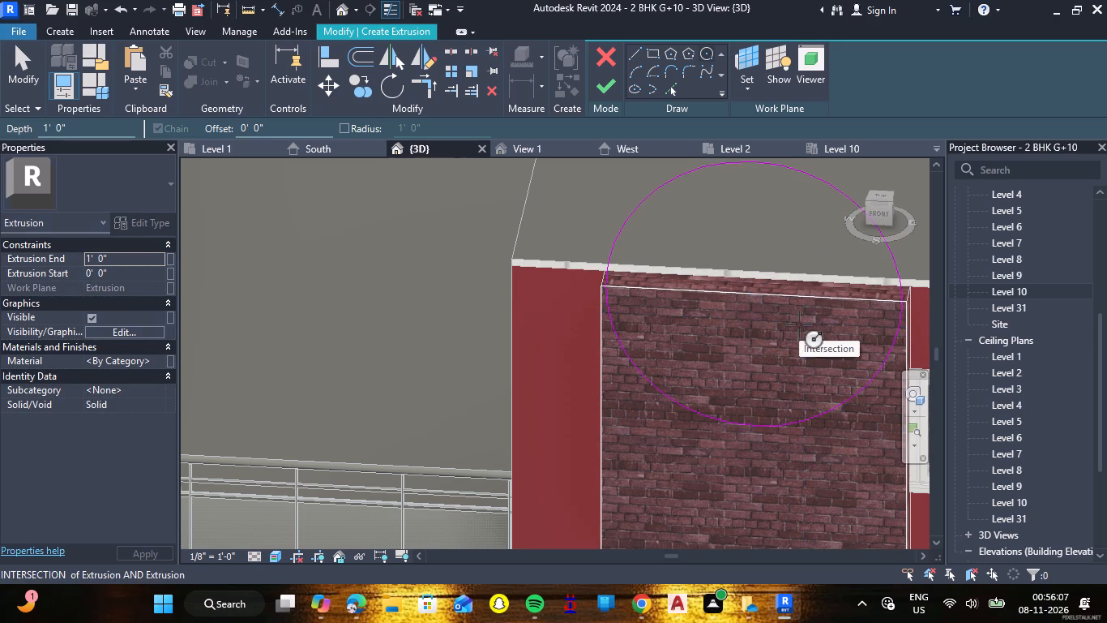
Draw a horizontal line about 7' 5" long across the circle's diameter, along the brick strip's top front edge.
click(638, 55)
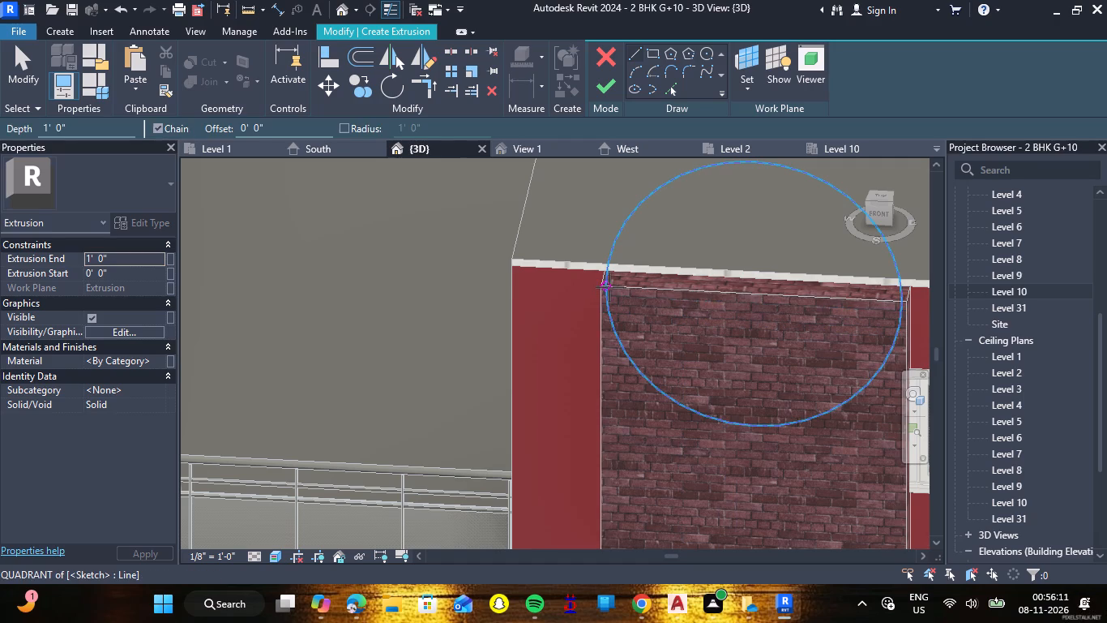
click(609, 287)
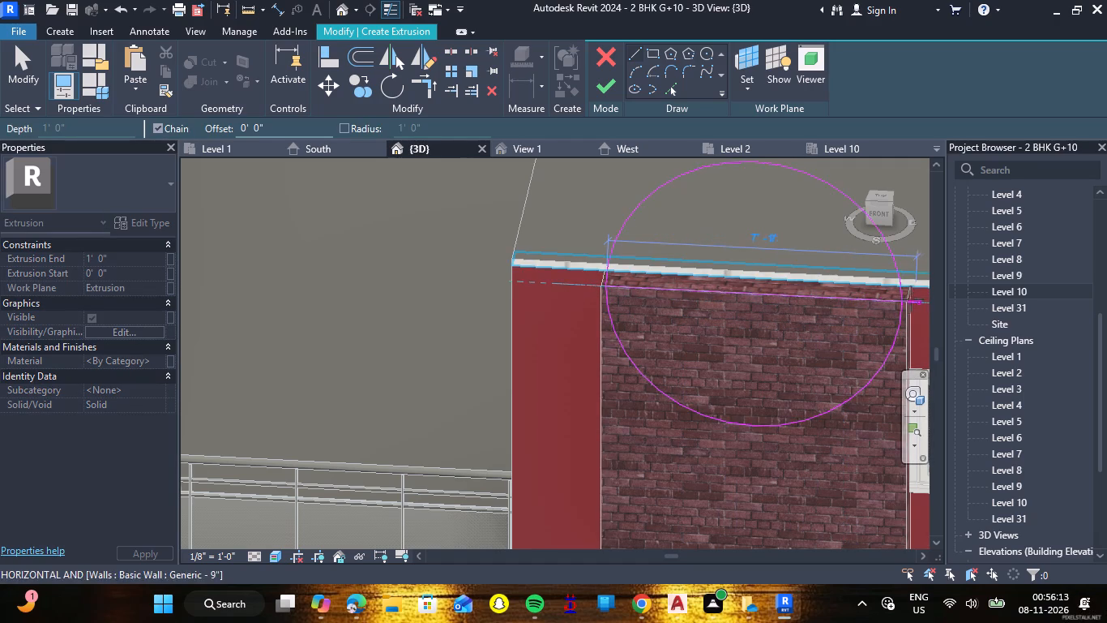
click(903, 301)
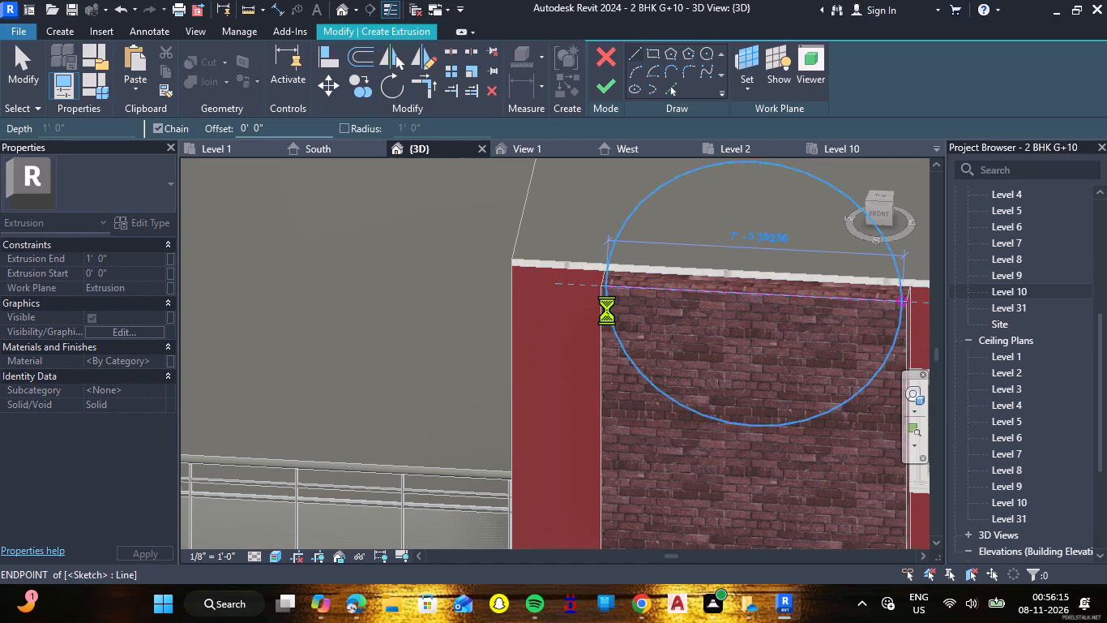
scroll(609, 305, up, 9)
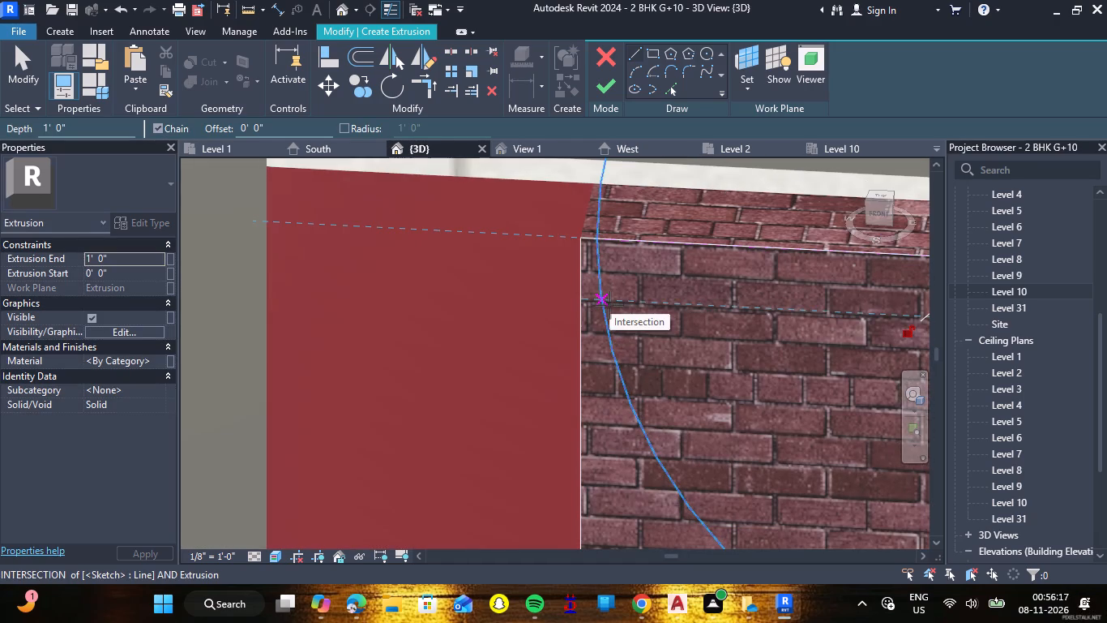
key(Escape)
key(Escape)
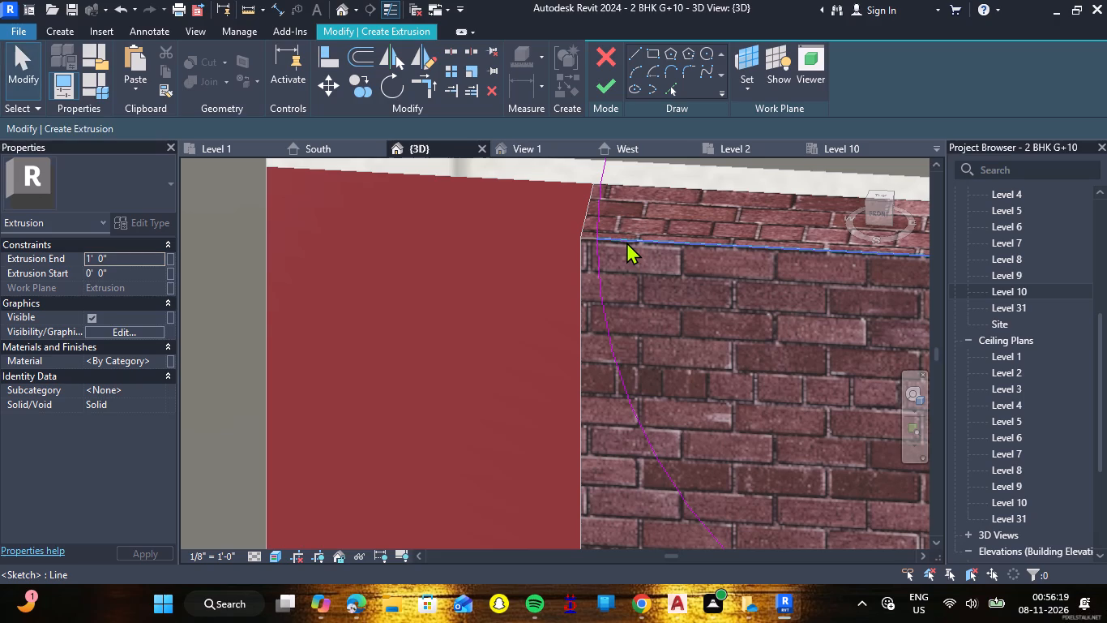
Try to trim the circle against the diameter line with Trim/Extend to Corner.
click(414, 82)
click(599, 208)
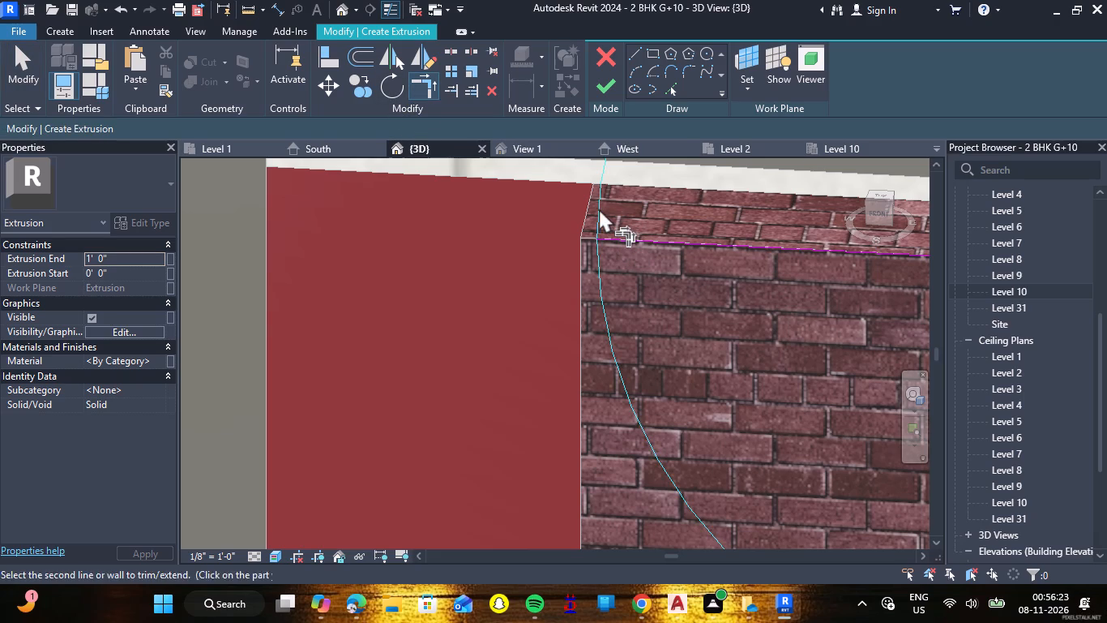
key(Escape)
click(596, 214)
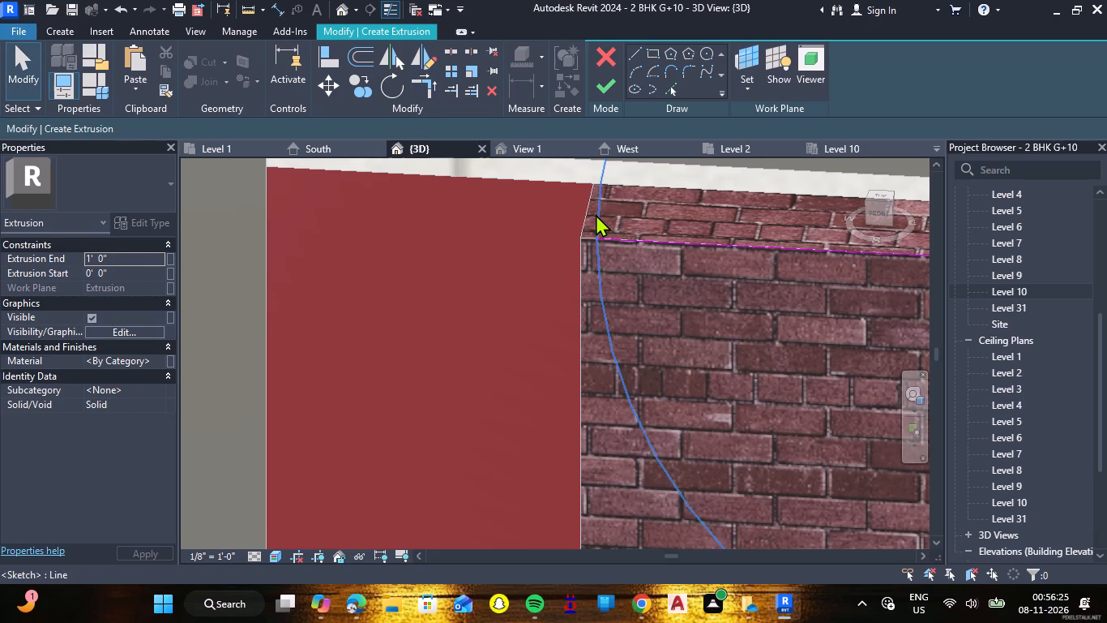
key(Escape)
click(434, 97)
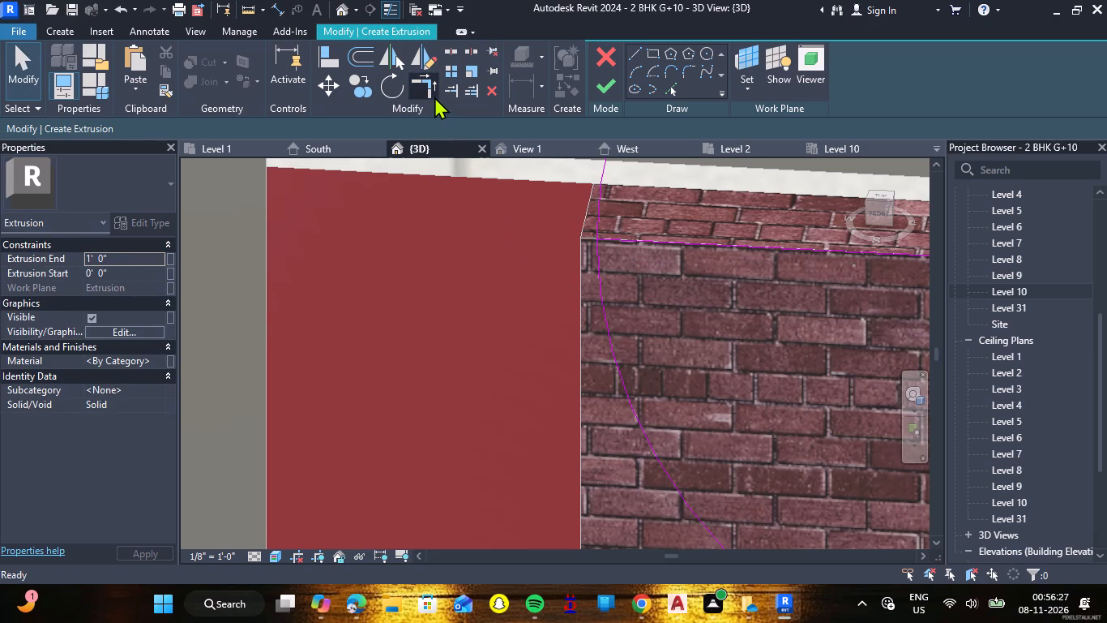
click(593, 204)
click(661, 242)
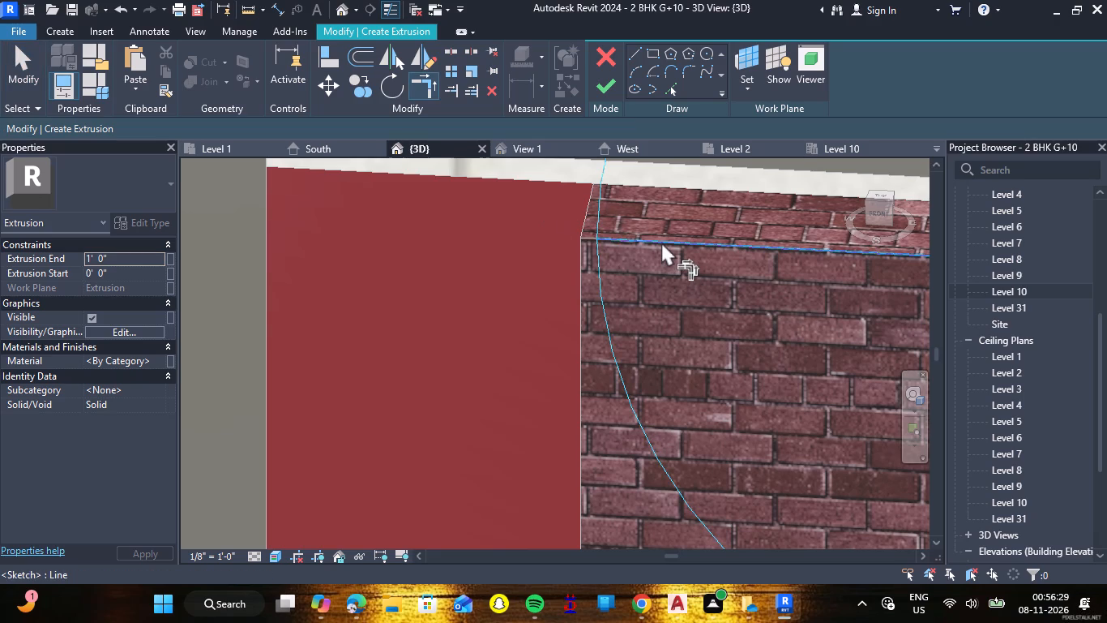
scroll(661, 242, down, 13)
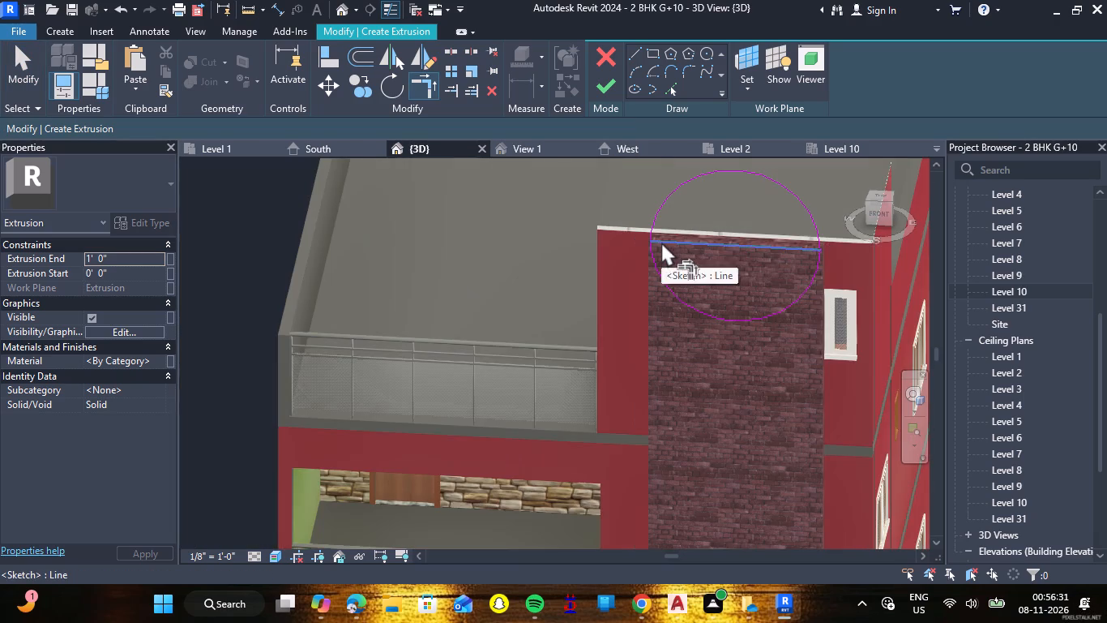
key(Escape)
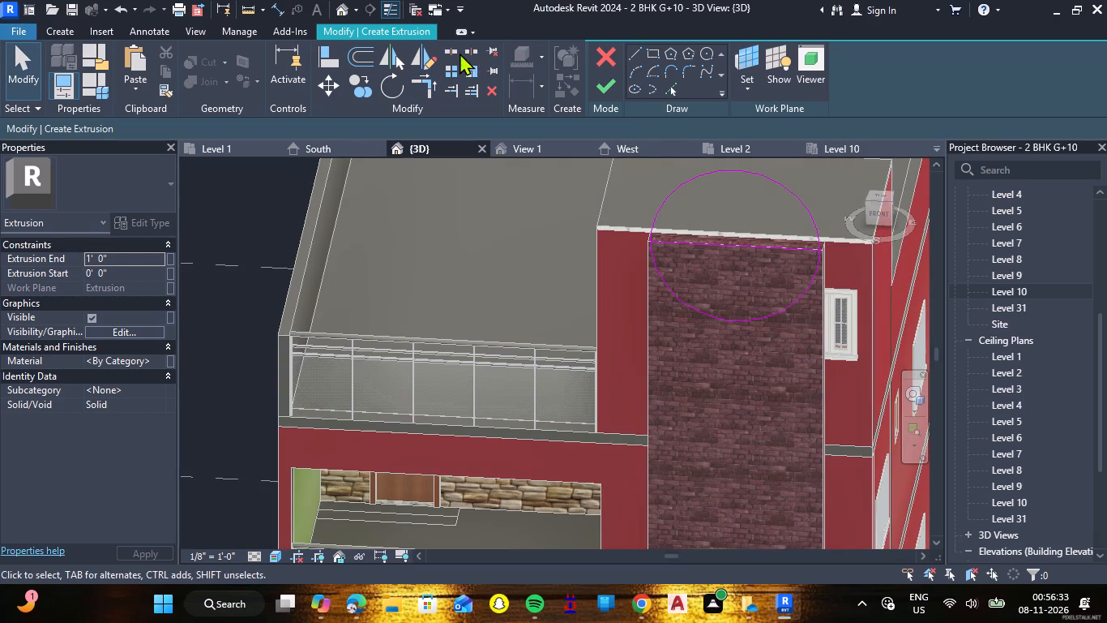
Split the circle where it meets the left end of the diameter line.
click(458, 51)
scroll(652, 243, up, 7)
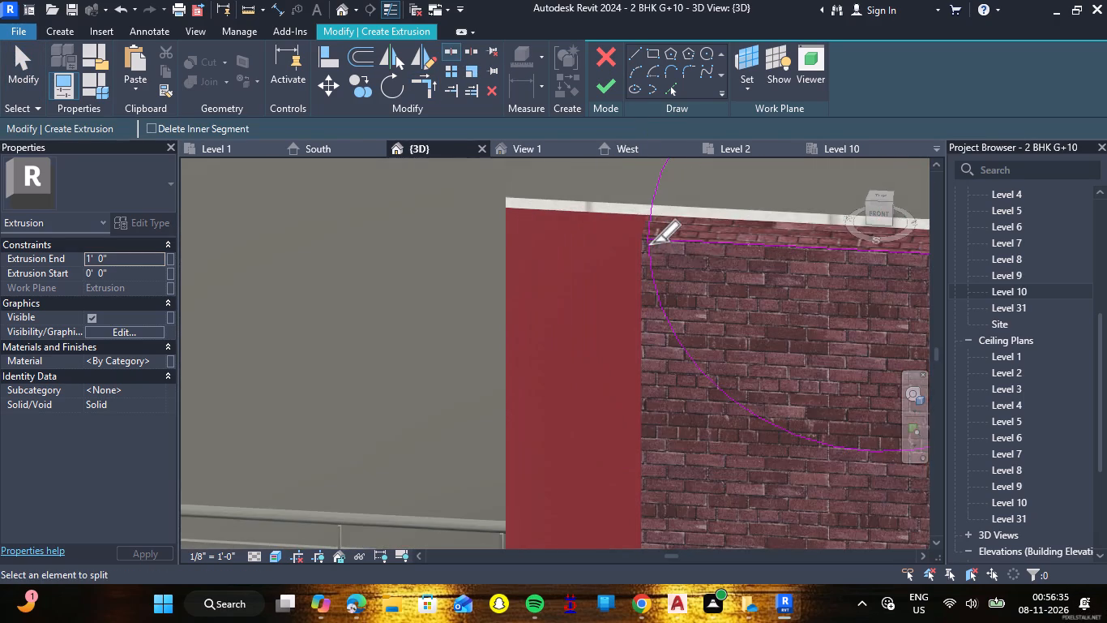
scroll(652, 243, up, 8)
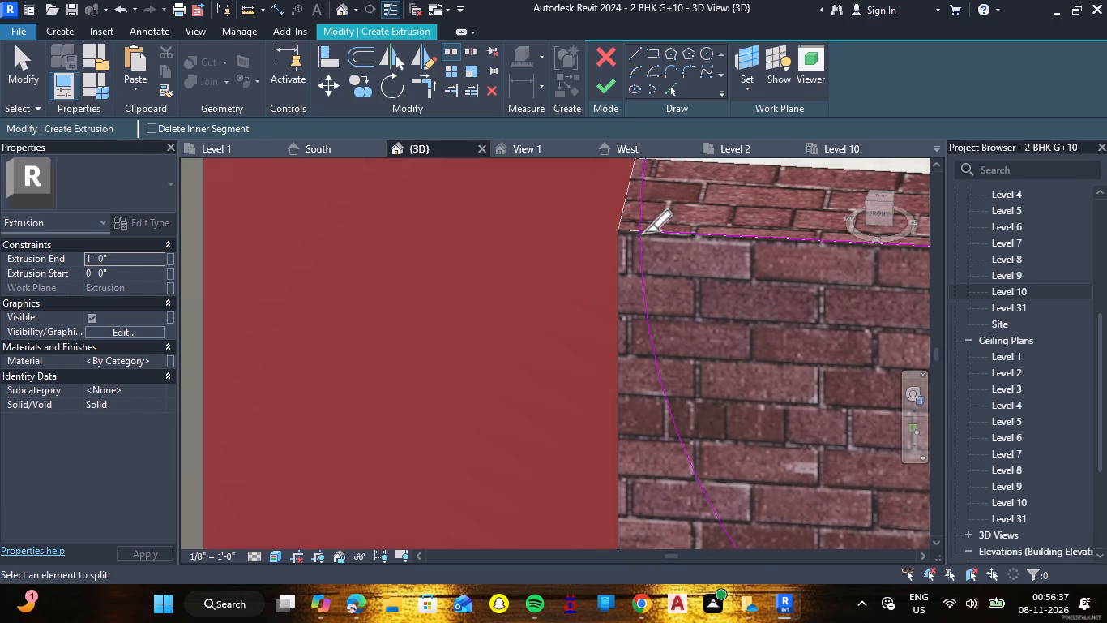
scroll(643, 229, up, 14)
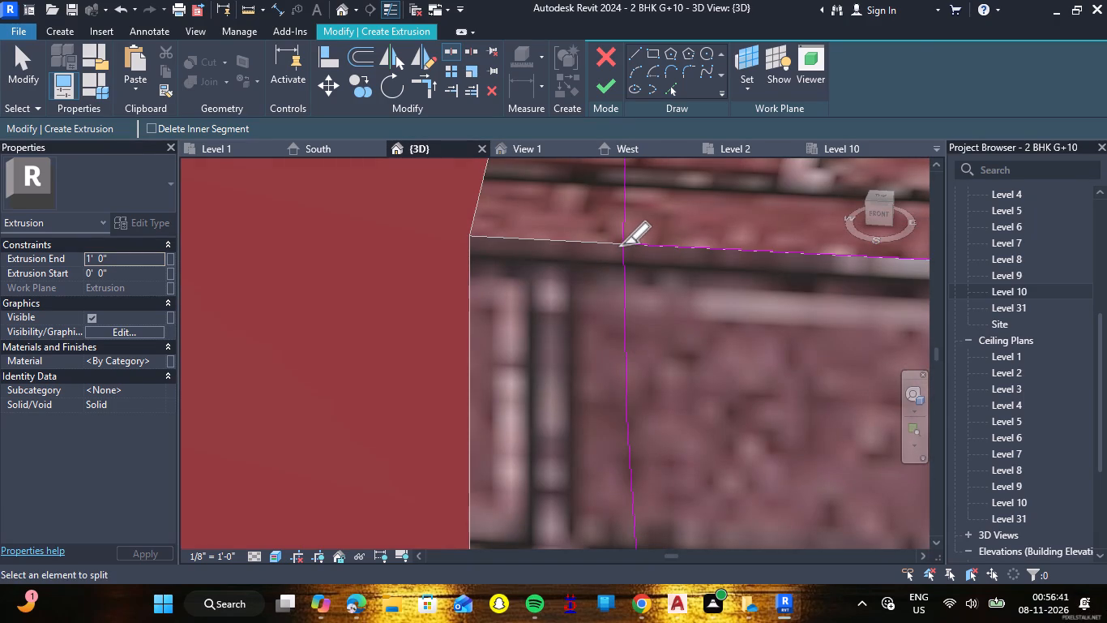
click(622, 244)
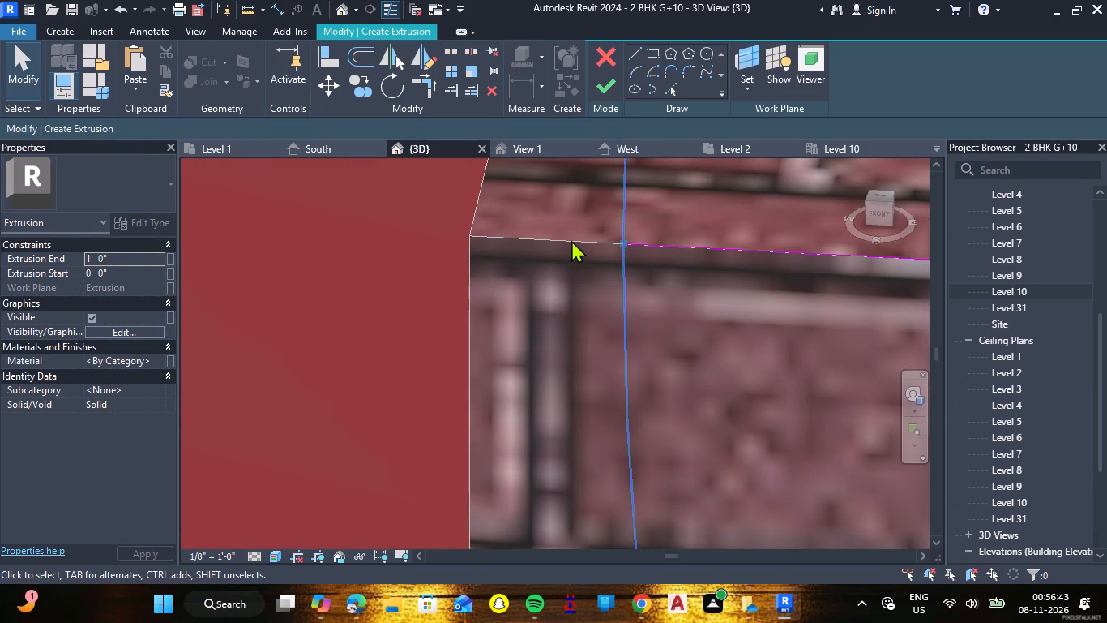
key(Escape)
click(629, 282)
scroll(630, 281, down, 7)
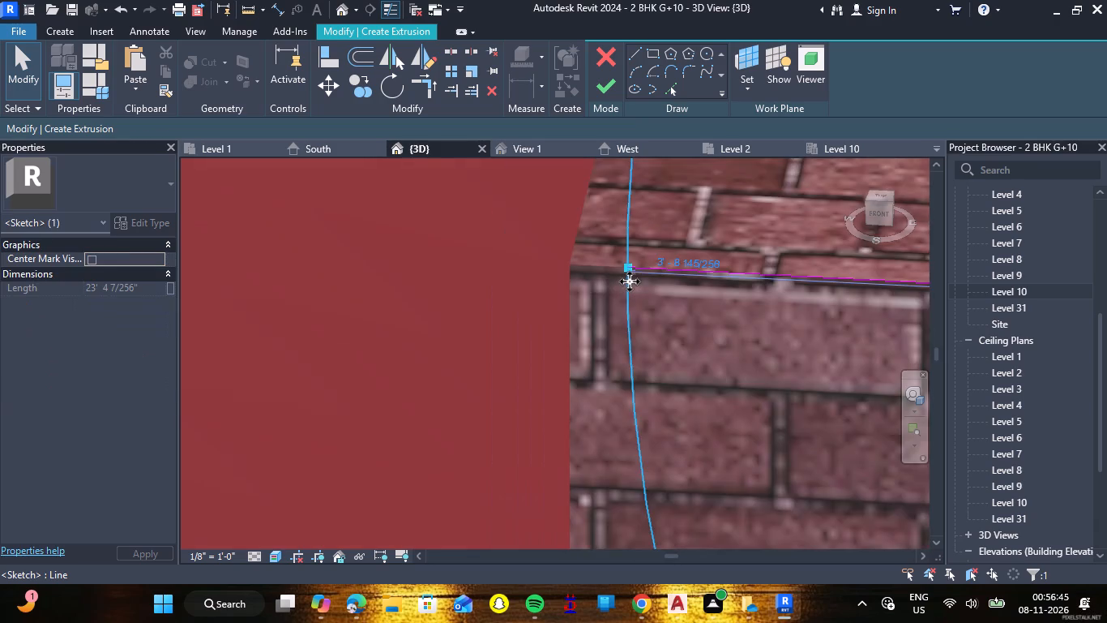
scroll(630, 281, down, 14)
scroll(538, 306, down, 6)
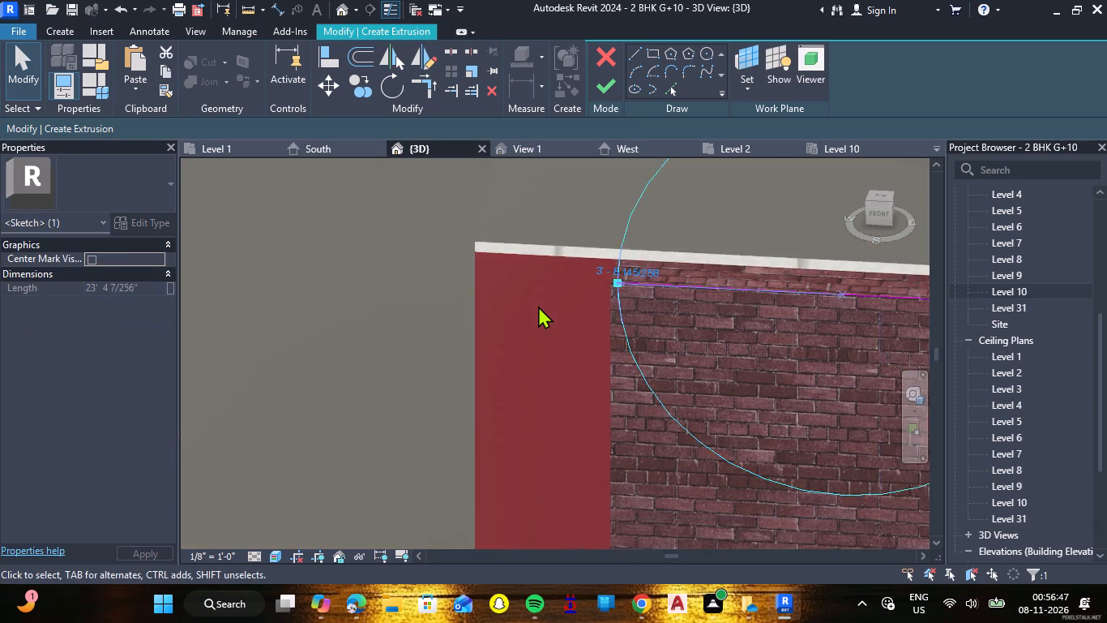
key(Escape)
Split the circle where it meets the right end of the diameter line.
scroll(819, 310, up, 10)
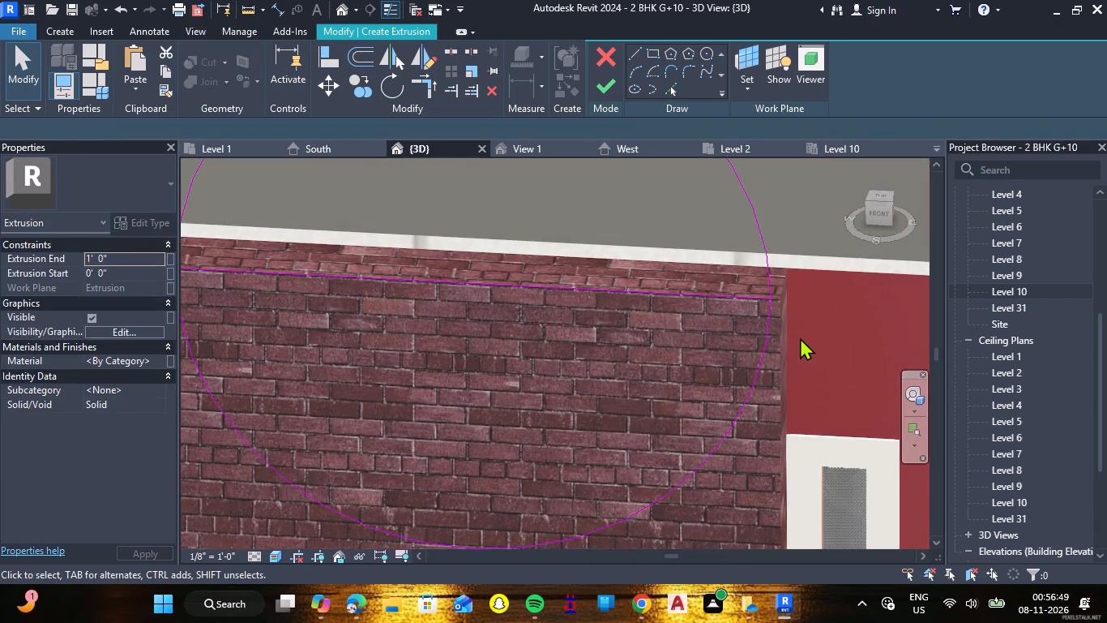
scroll(800, 337, up, 3)
click(456, 51)
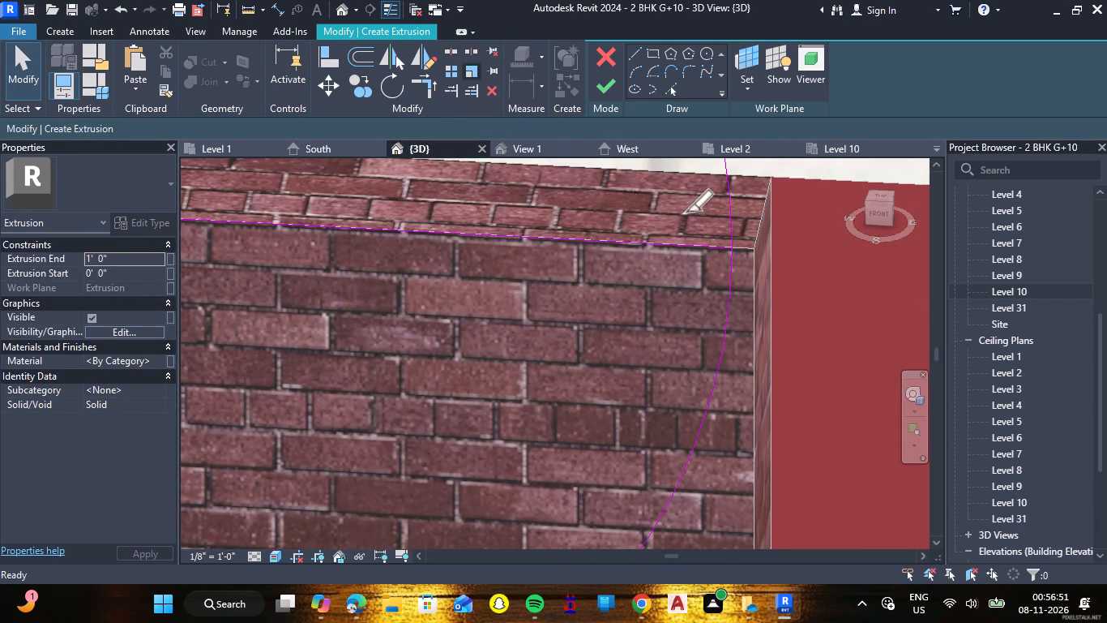
click(733, 247)
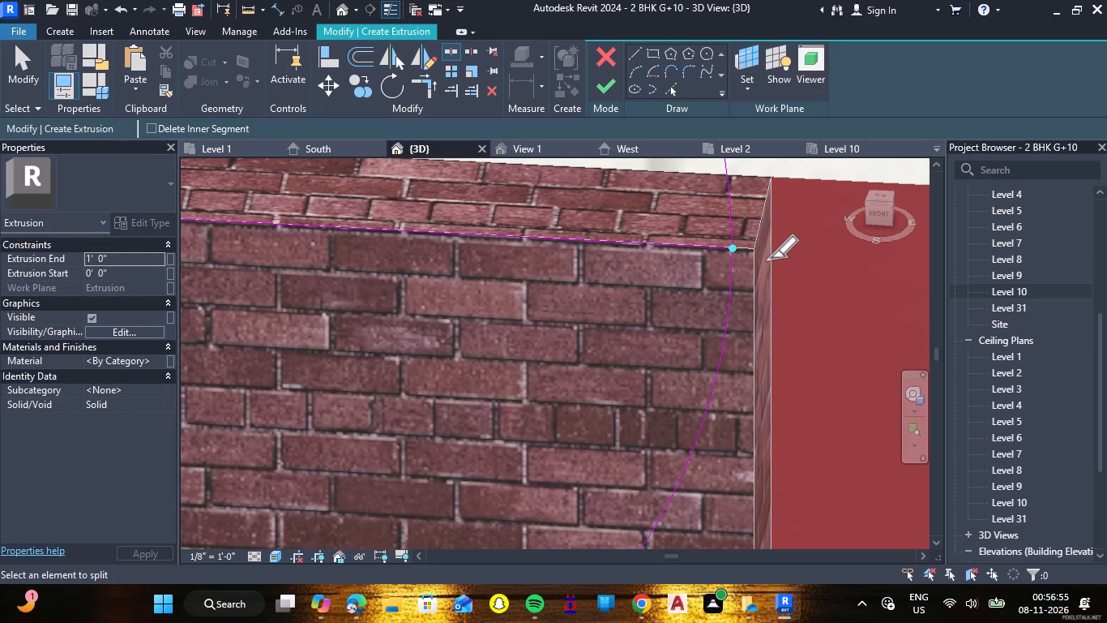
key(Escape)
key(Escape)
Delete the circle's lower half, leaving a closed semicircular profile above the brick strip's top edge.
click(416, 92)
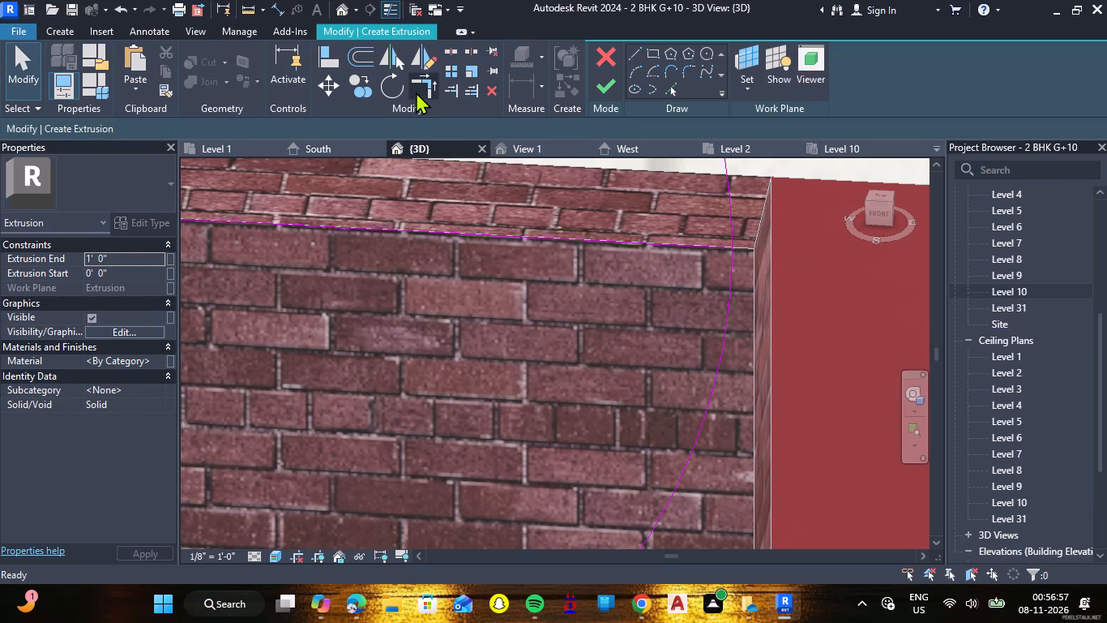
key(Escape)
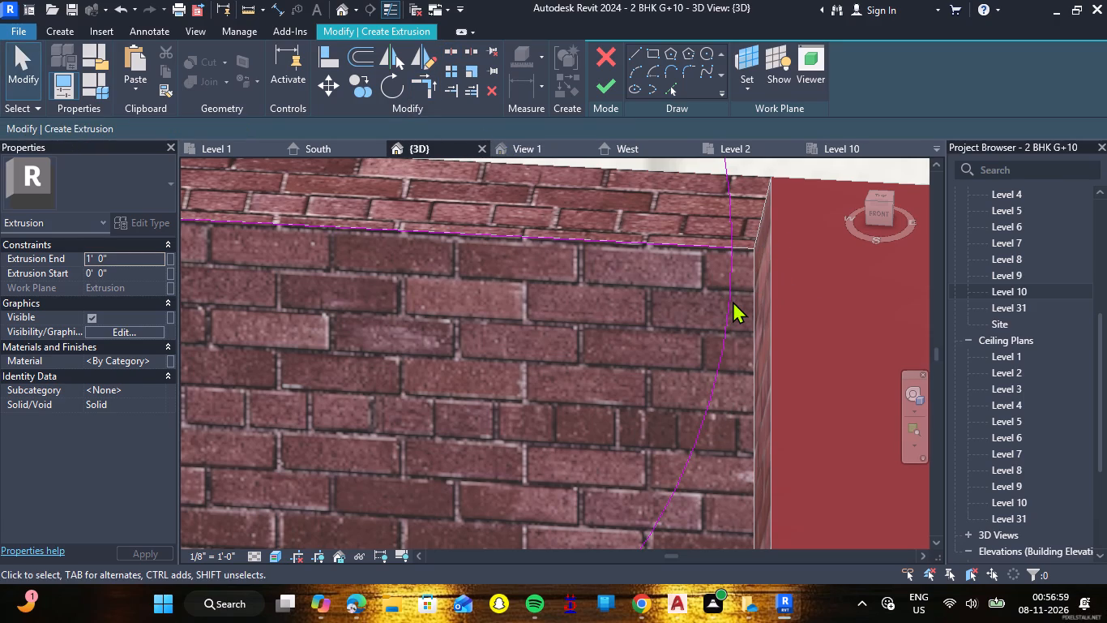
click(733, 301)
key(Delete)
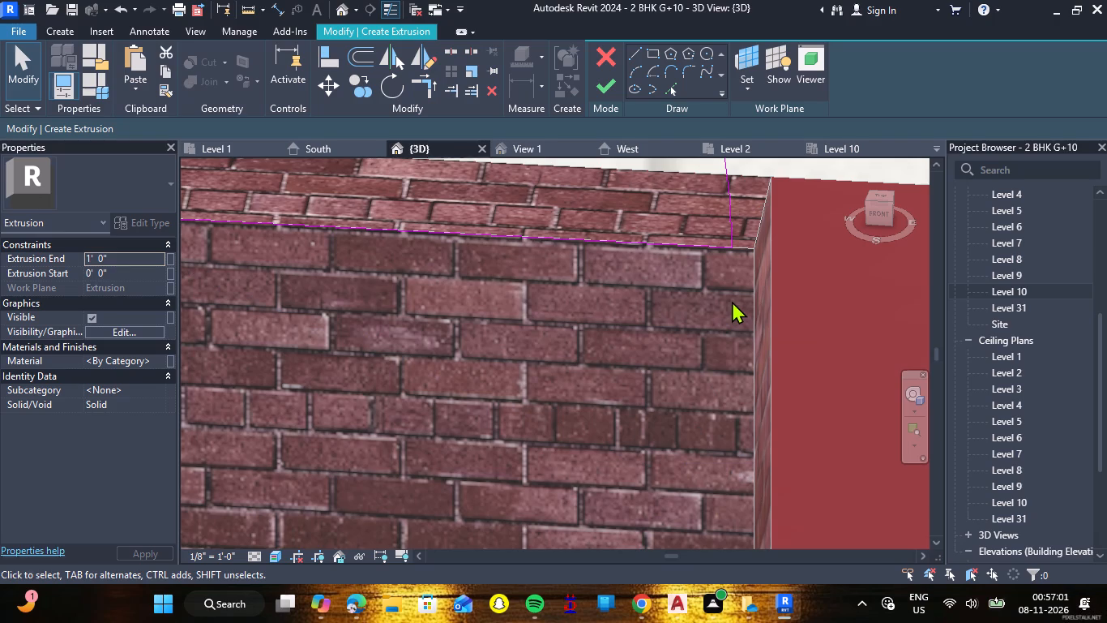
scroll(720, 301, down, 13)
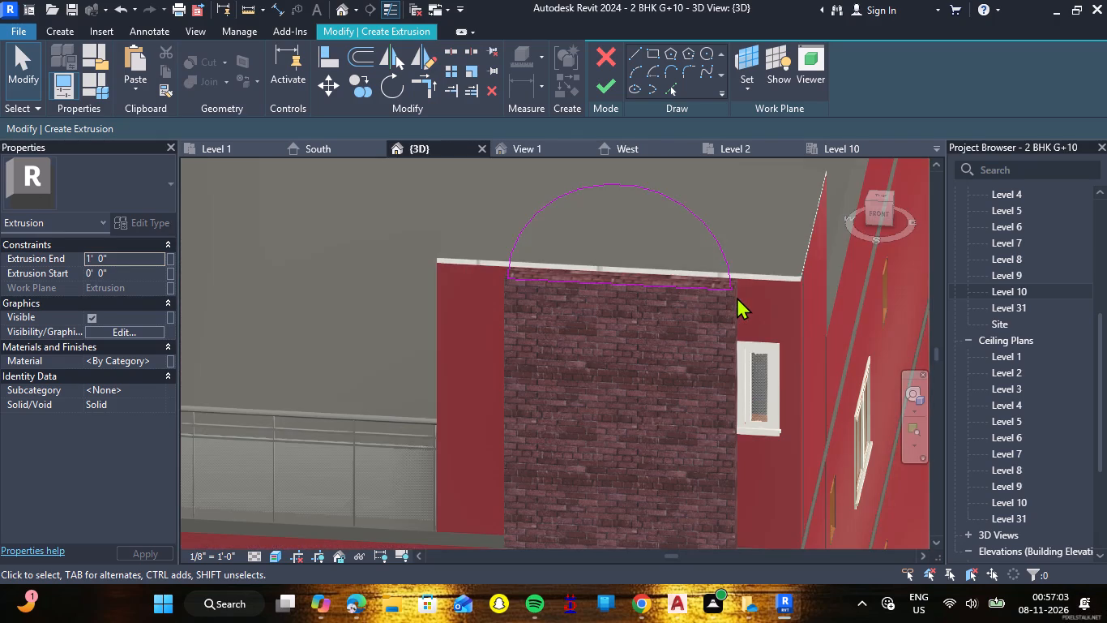
Finish the semicircular sketch as a solid extrusion with an extrusion end of 1' 0".
click(601, 96)
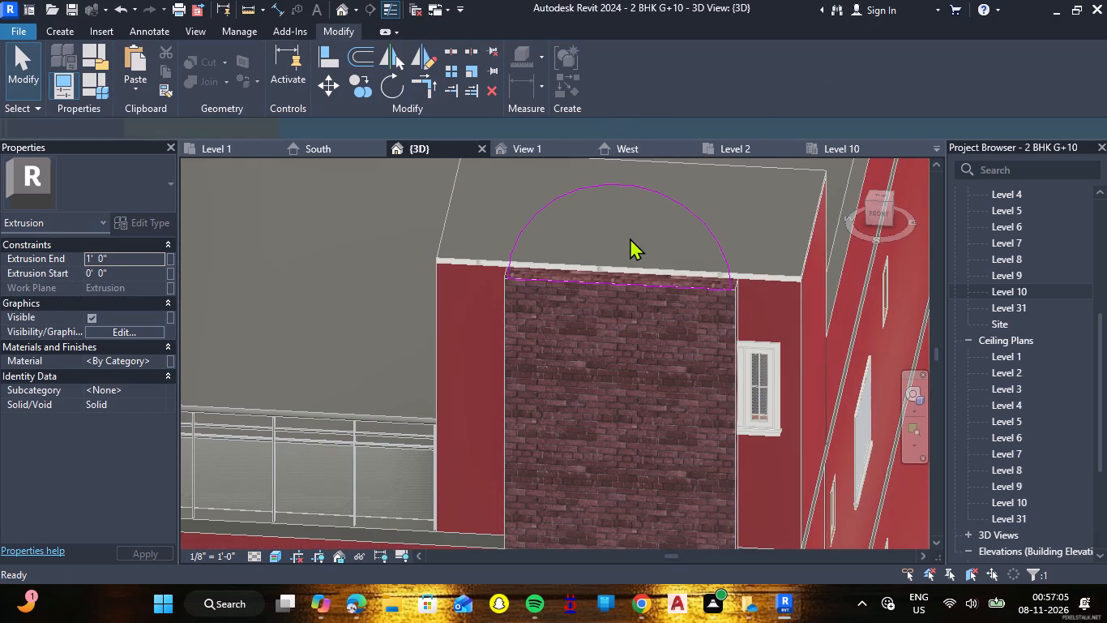
From the building's left side, nudge the semicircular extrusion three increments left and three increments down.
shift+middle_drag(575, 338, 576, 336)
shift+right_drag(575, 337, 576, 336)
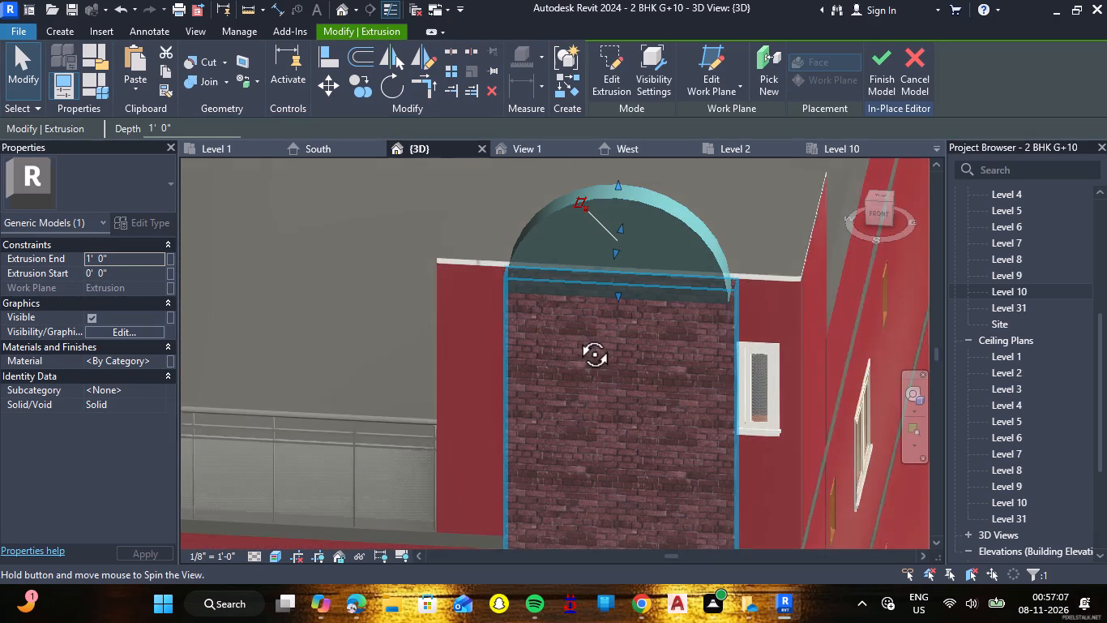
shift+middle_drag(576, 336, 797, 359)
shift+right_drag(576, 336, 801, 360)
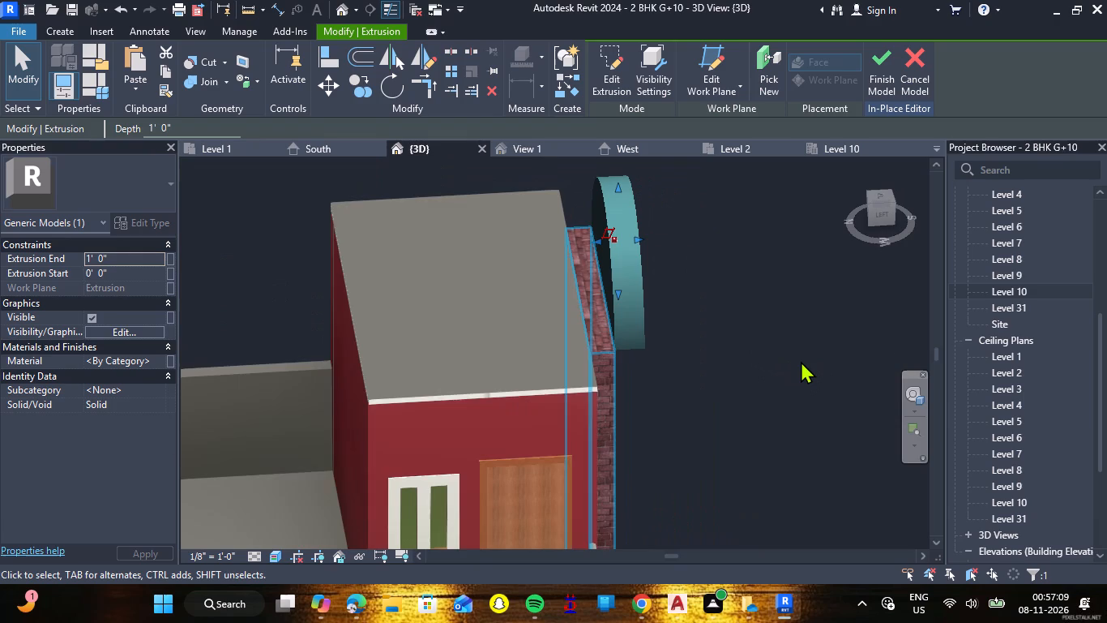
key(Left)
key(Left)
key(Left)
key(Down)
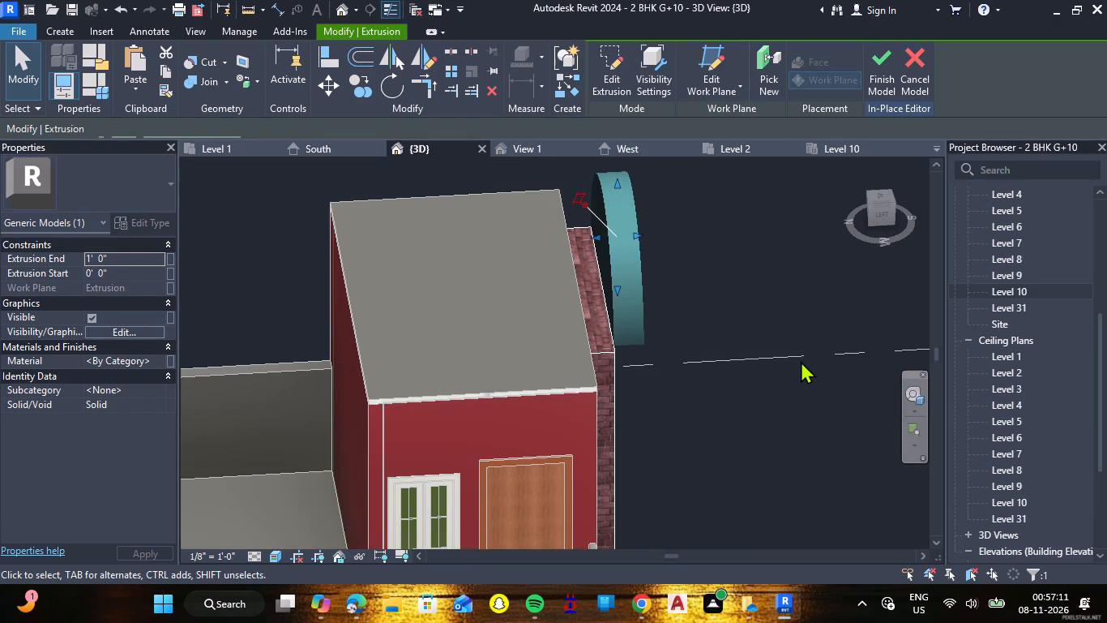
key(Down)
key(Down)
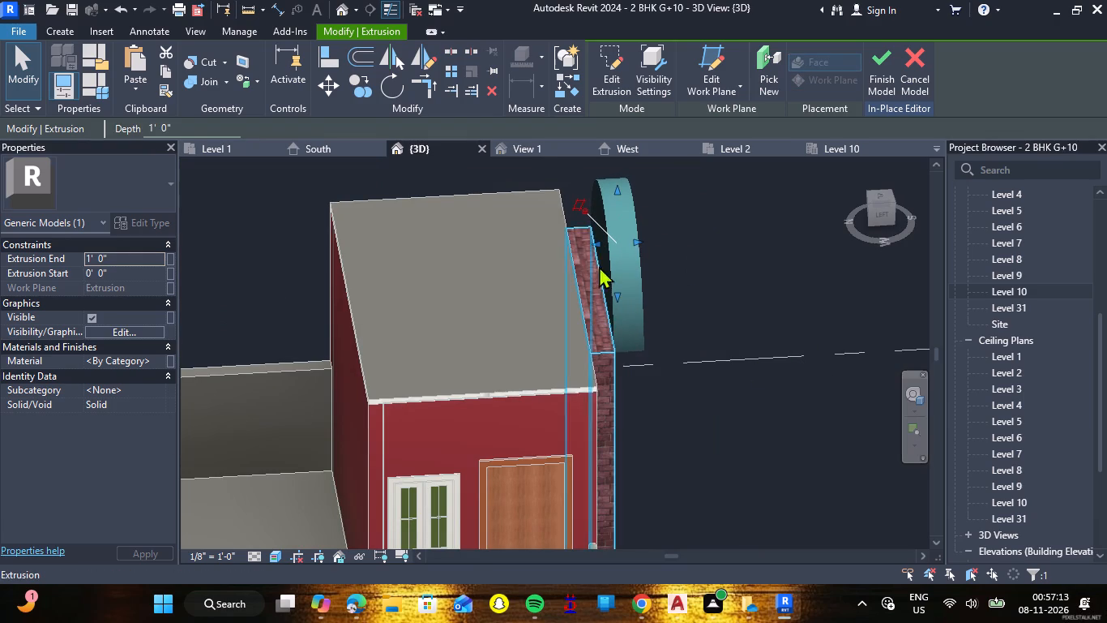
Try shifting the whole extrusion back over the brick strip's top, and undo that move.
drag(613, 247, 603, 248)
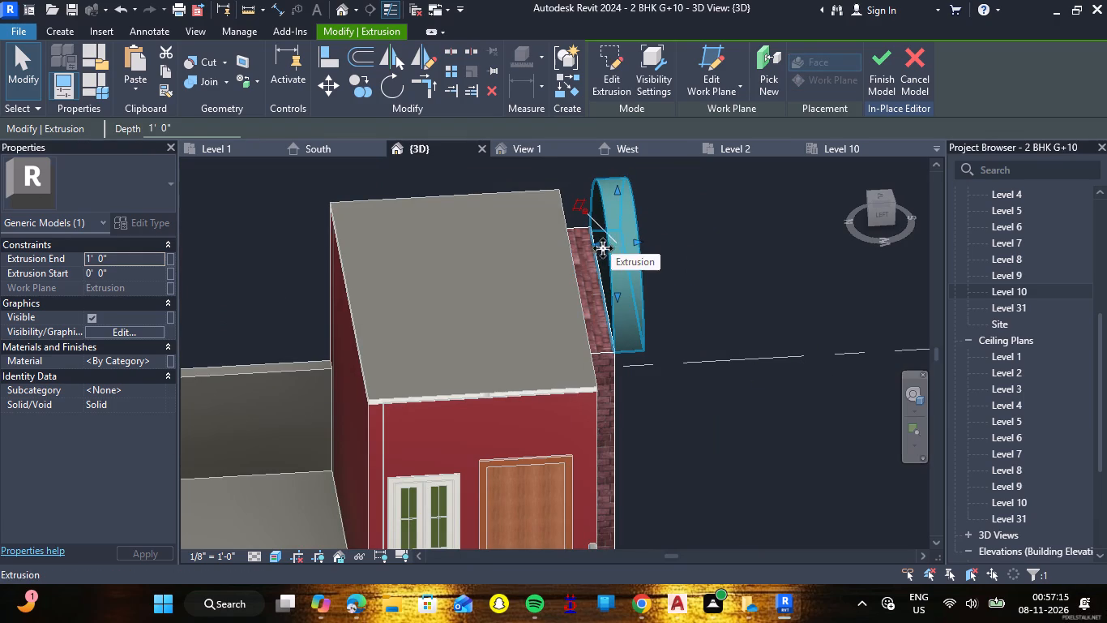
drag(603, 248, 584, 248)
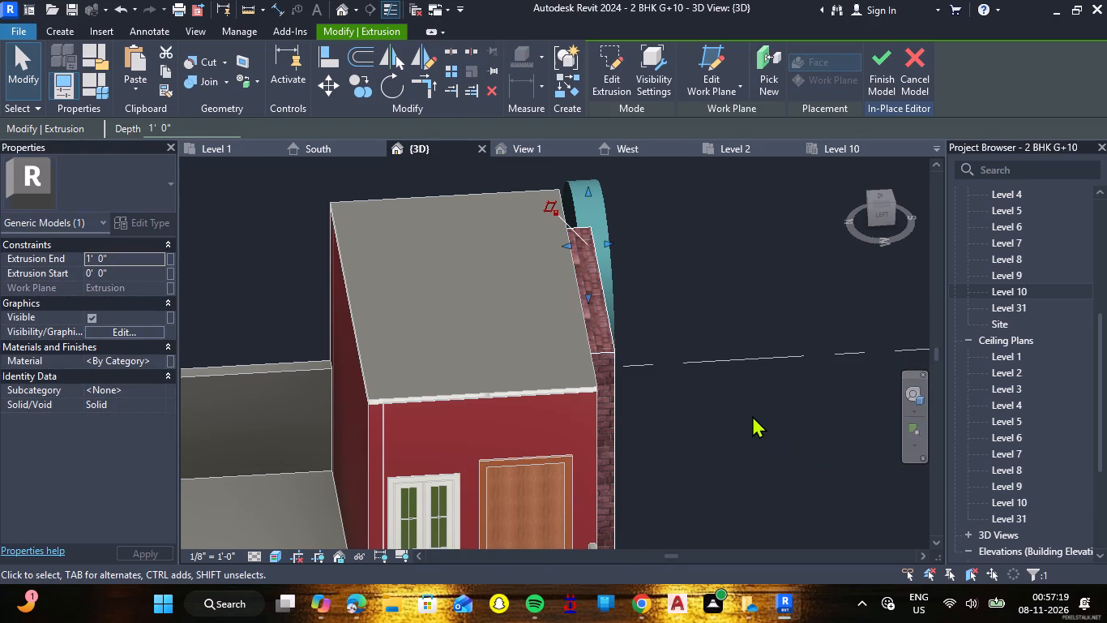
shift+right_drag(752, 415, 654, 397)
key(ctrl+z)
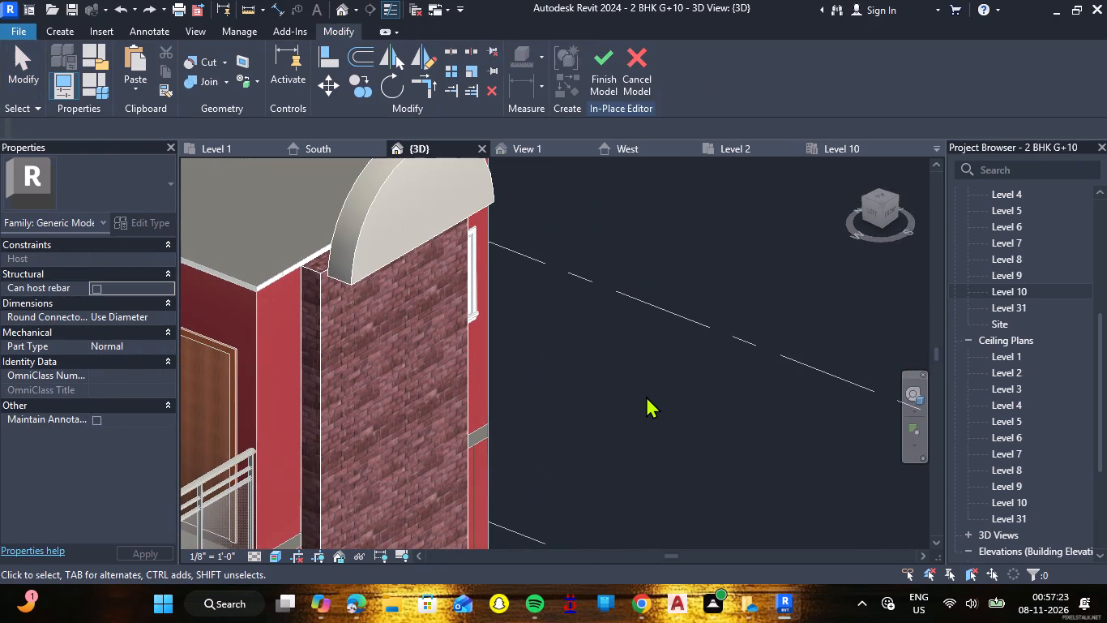
Fit the extrusion to the brick strip's depth by stretching its back face to -0' 10" and its front face to 0' 0".
shift+right_drag(515, 351, 602, 364)
shift+middle_drag(515, 351, 605, 364)
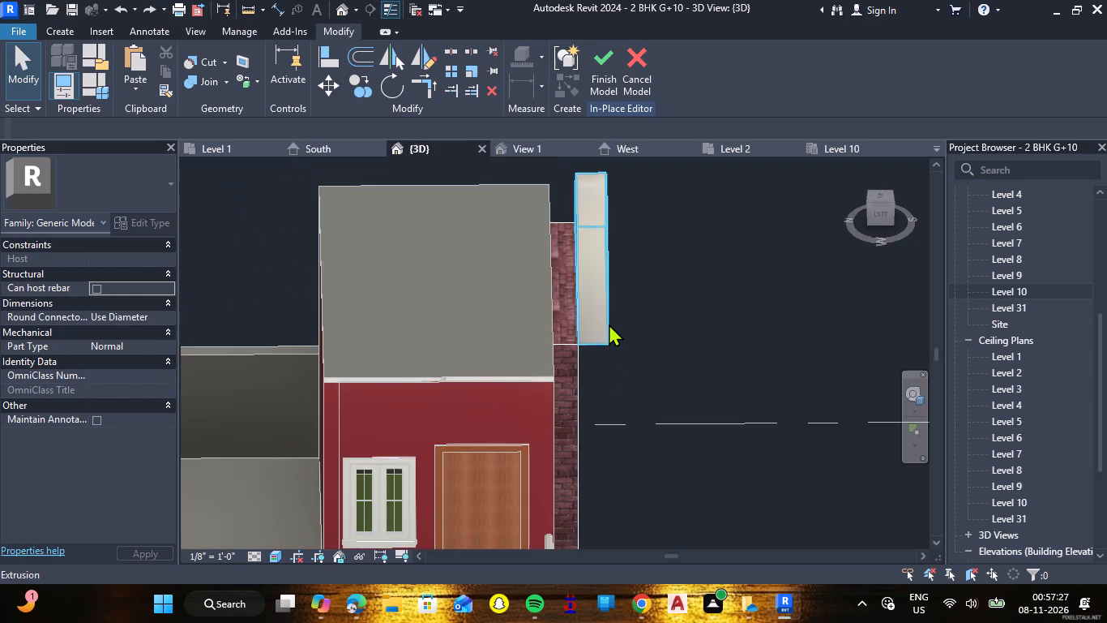
click(606, 291)
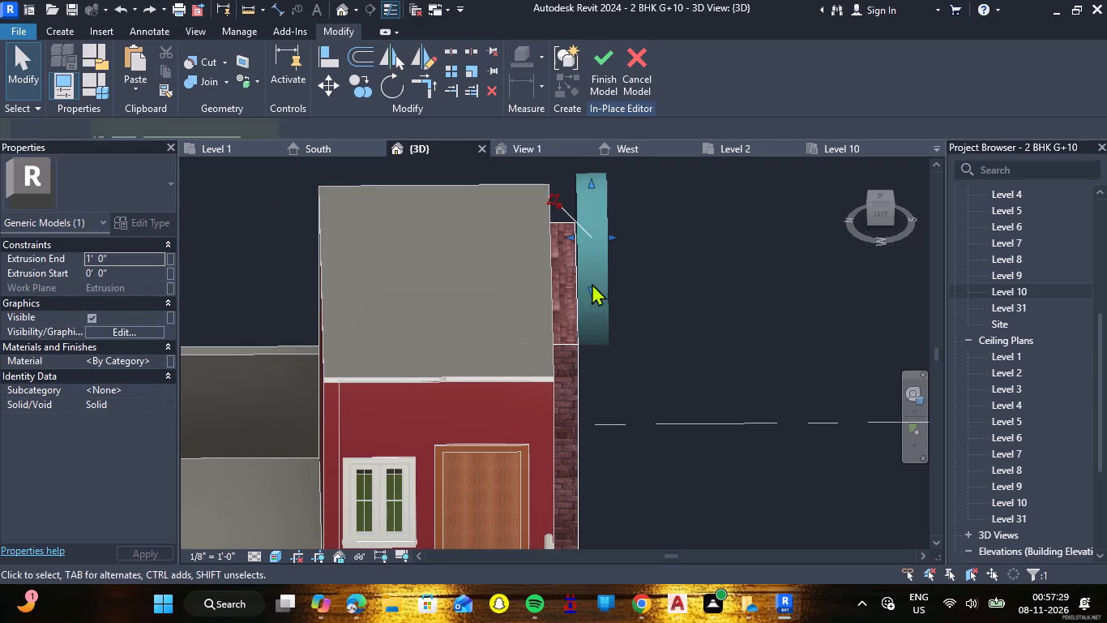
drag(570, 237, 561, 237)
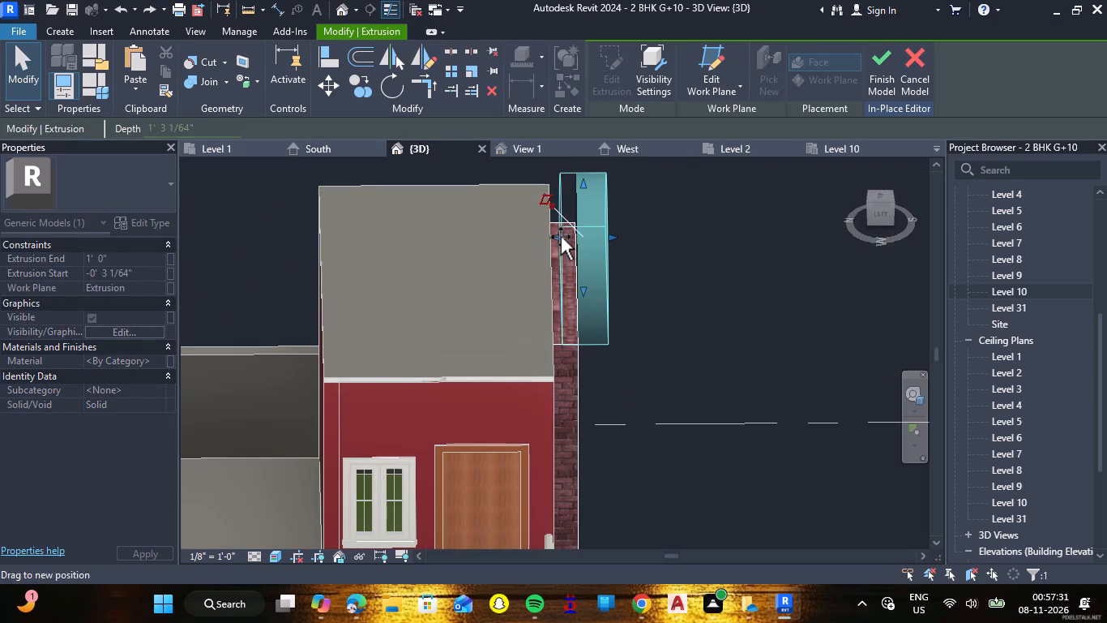
drag(561, 237, 555, 238)
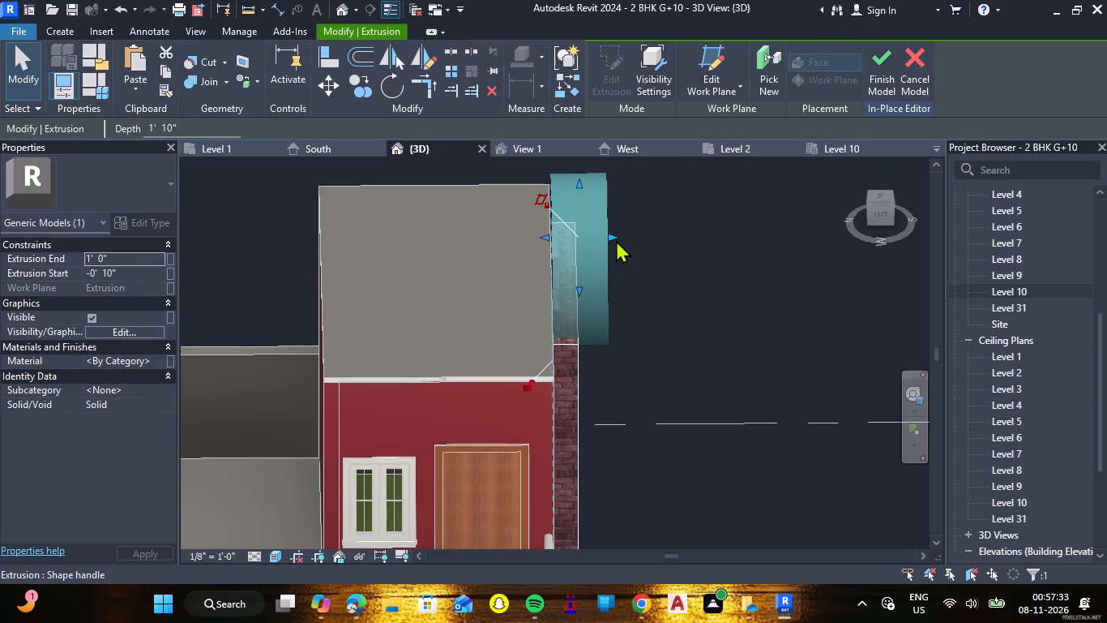
drag(616, 239, 598, 241)
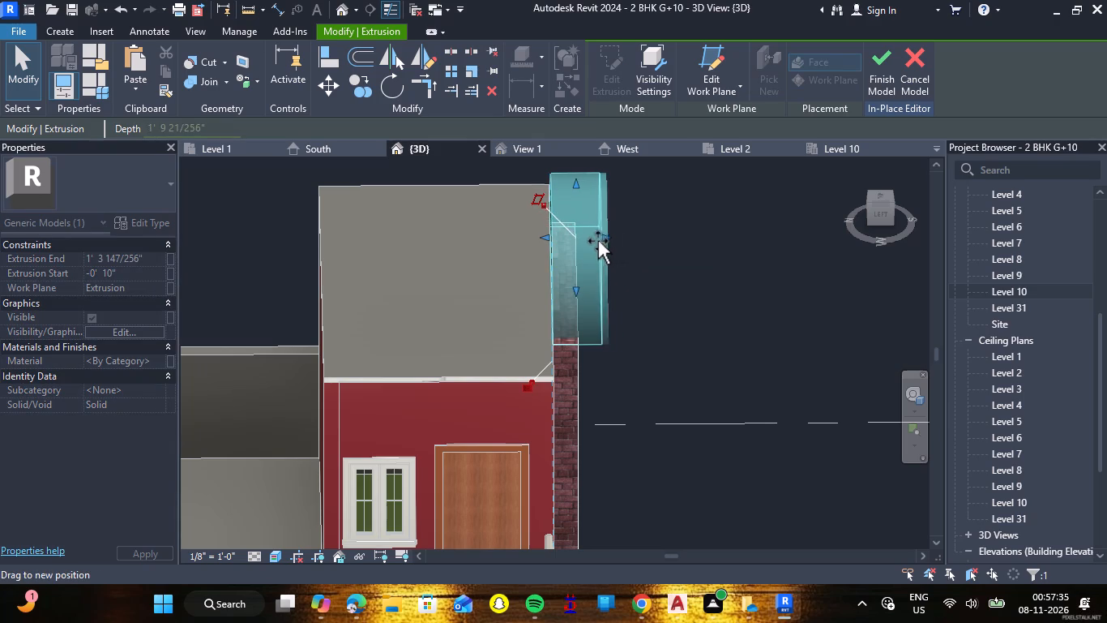
drag(598, 241, 576, 242)
click(652, 287)
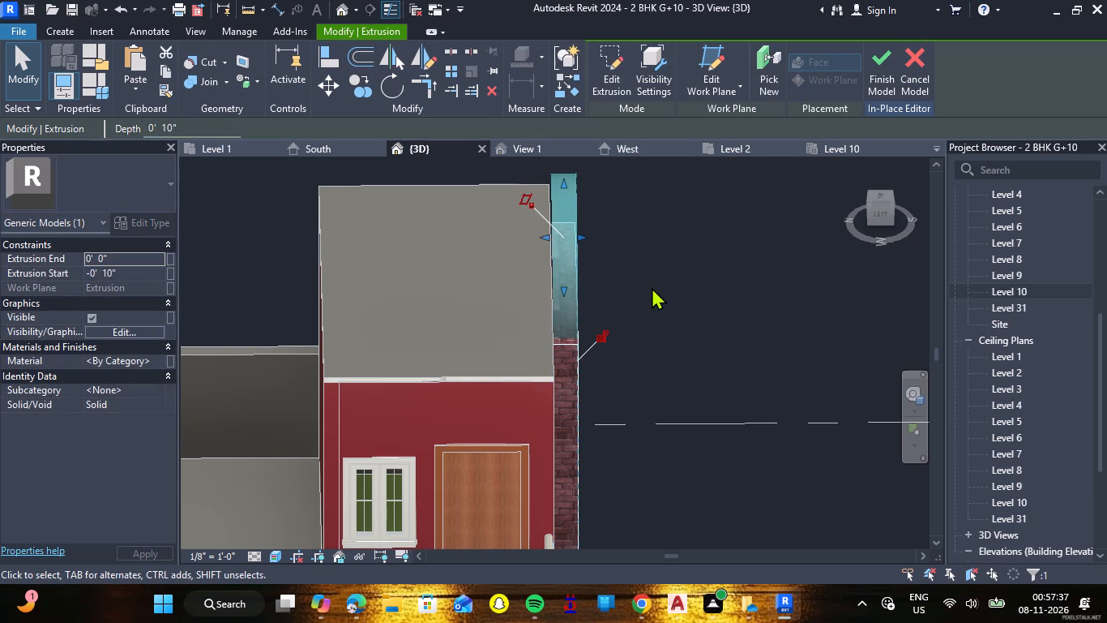
From the front, nudge the semicircular extrusion three increments left to line it up with the brick strip's width.
shift+middle_drag(710, 323, 627, 315)
shift+right_drag(710, 323, 627, 315)
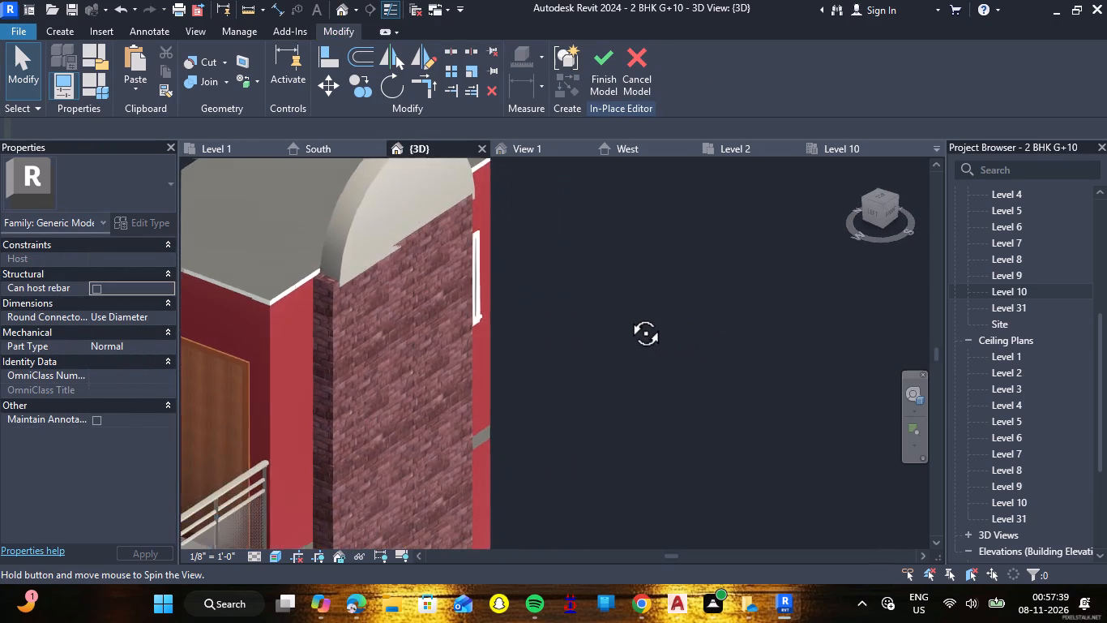
shift+middle_drag(627, 315, 622, 315)
shift+right_drag(627, 315, 622, 315)
scroll(622, 315, down, 4)
shift+right_drag(682, 296, 613, 346)
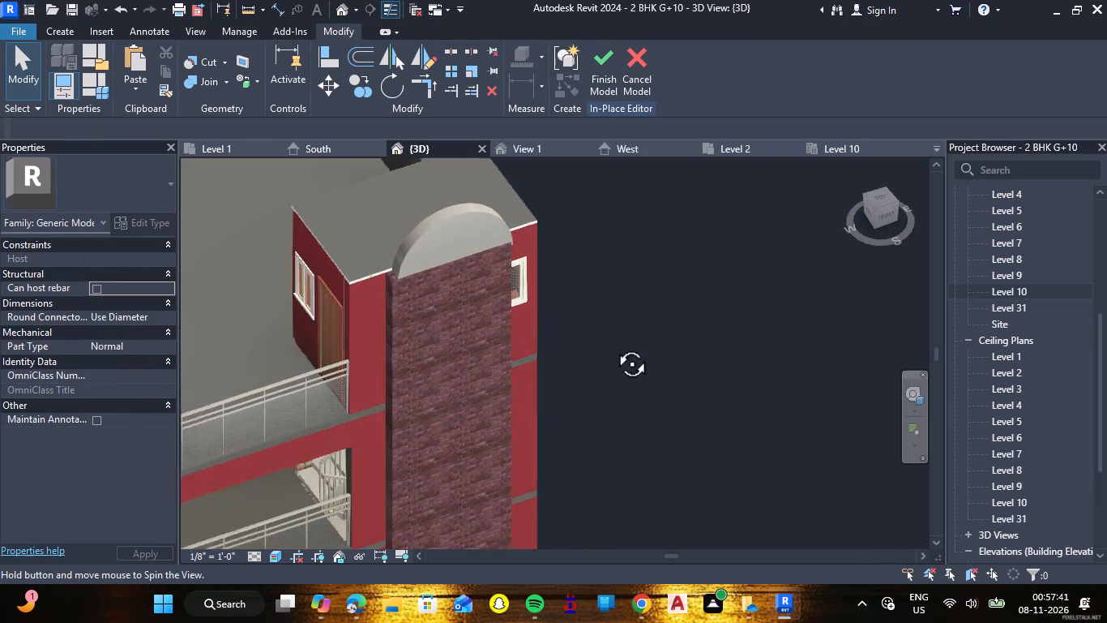
shift+right_drag(613, 346, 590, 340)
click(506, 196)
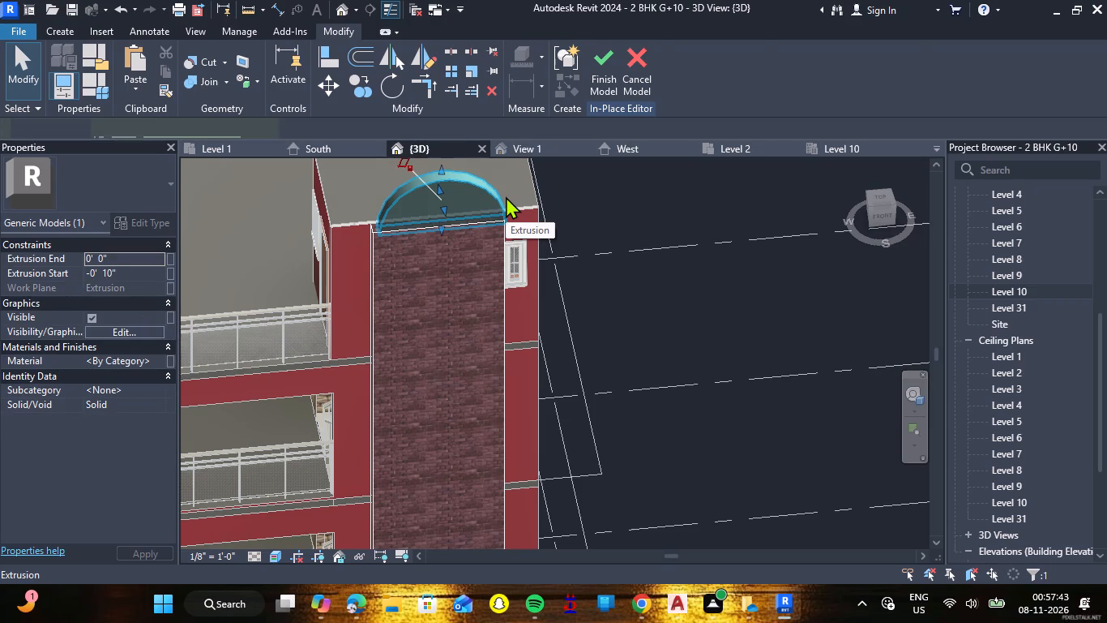
key(Left)
key(Left)
key(Left)
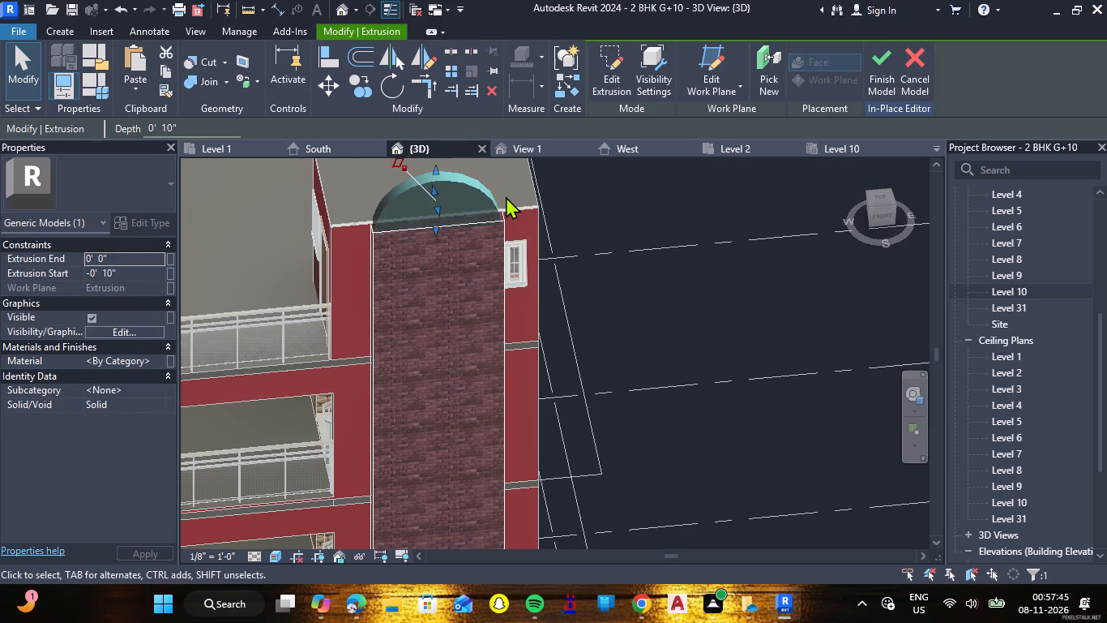
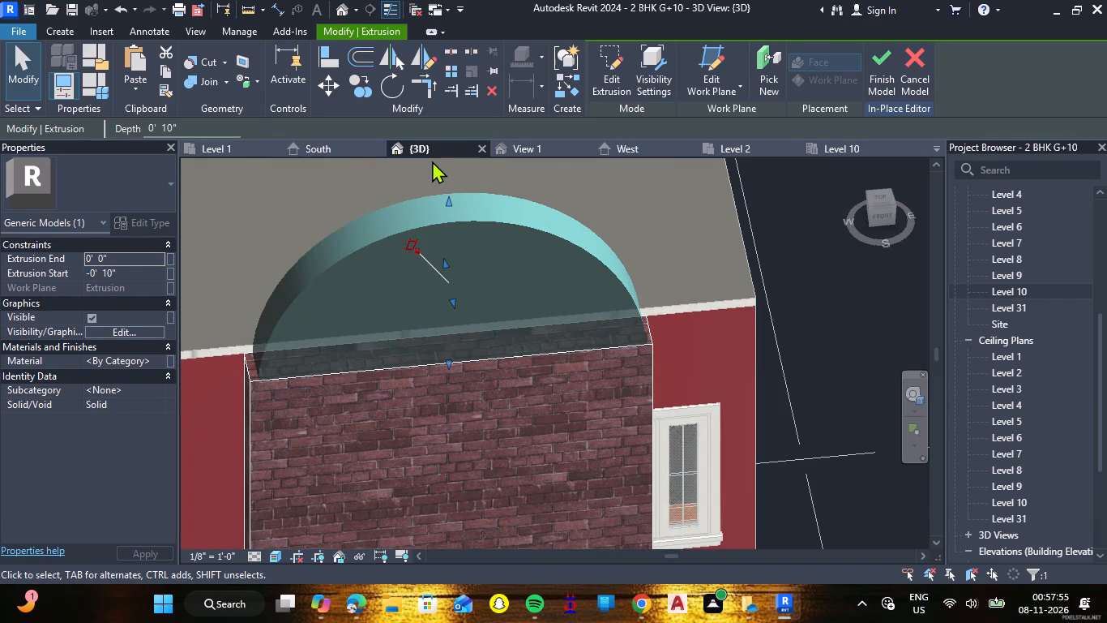
Raise the semicircular extrusion's bottom edge slightly toward the brick strip's top edge.
key(Escape)
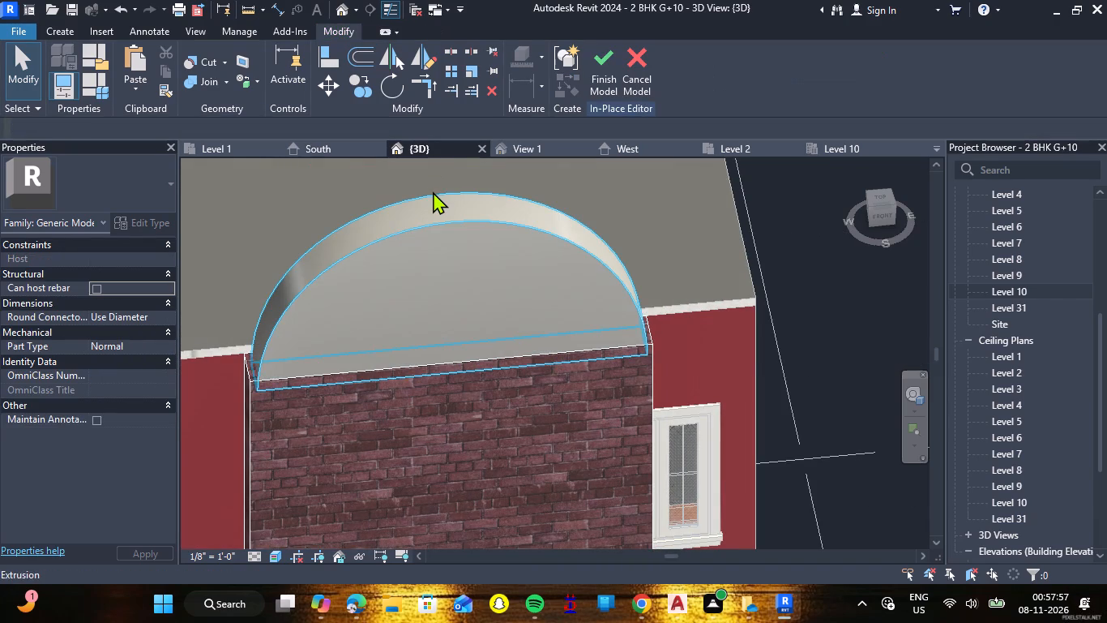
click(462, 366)
drag(449, 363, 448, 350)
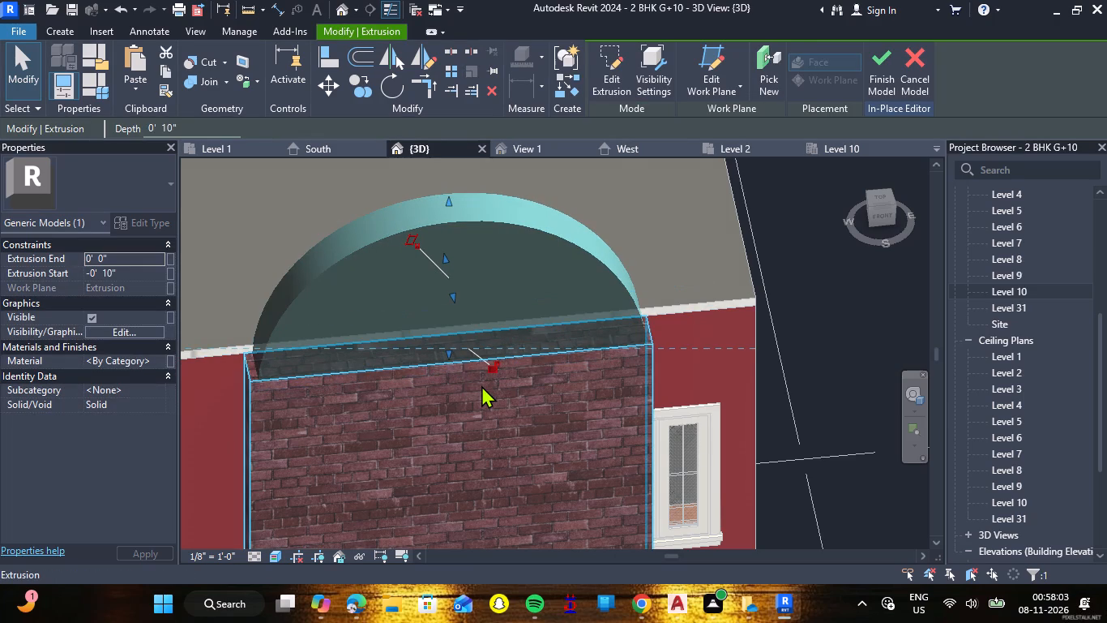
Assign the MARBLE material to the semicircular extrusion and deselect it.
click(156, 361)
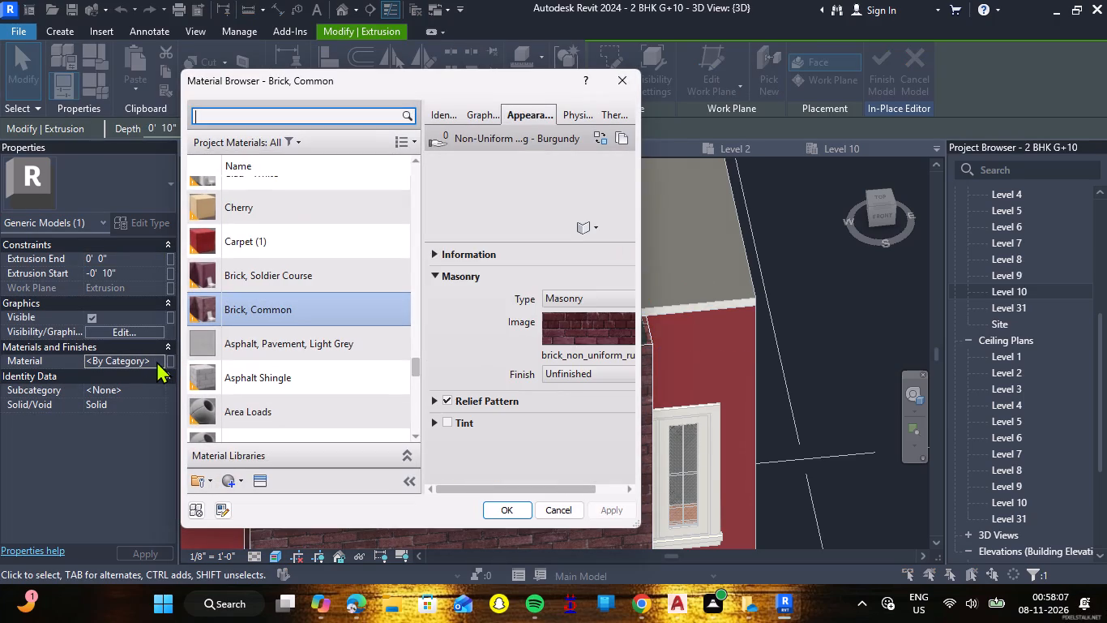
scroll(254, 254, down, 3)
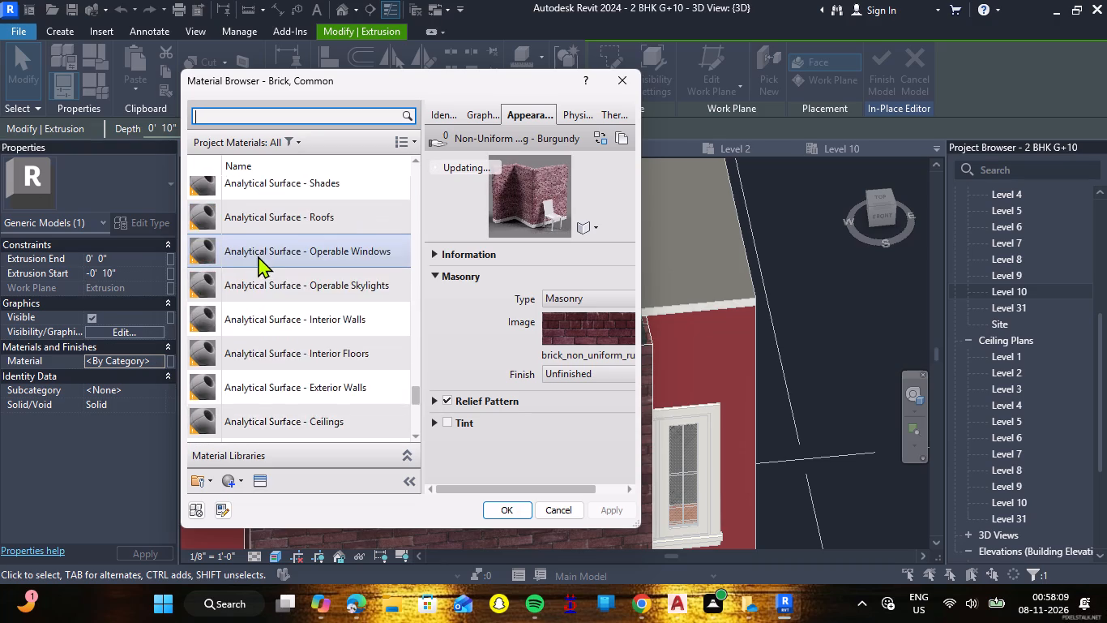
scroll(258, 256, down, 11)
scroll(259, 273, up, 8)
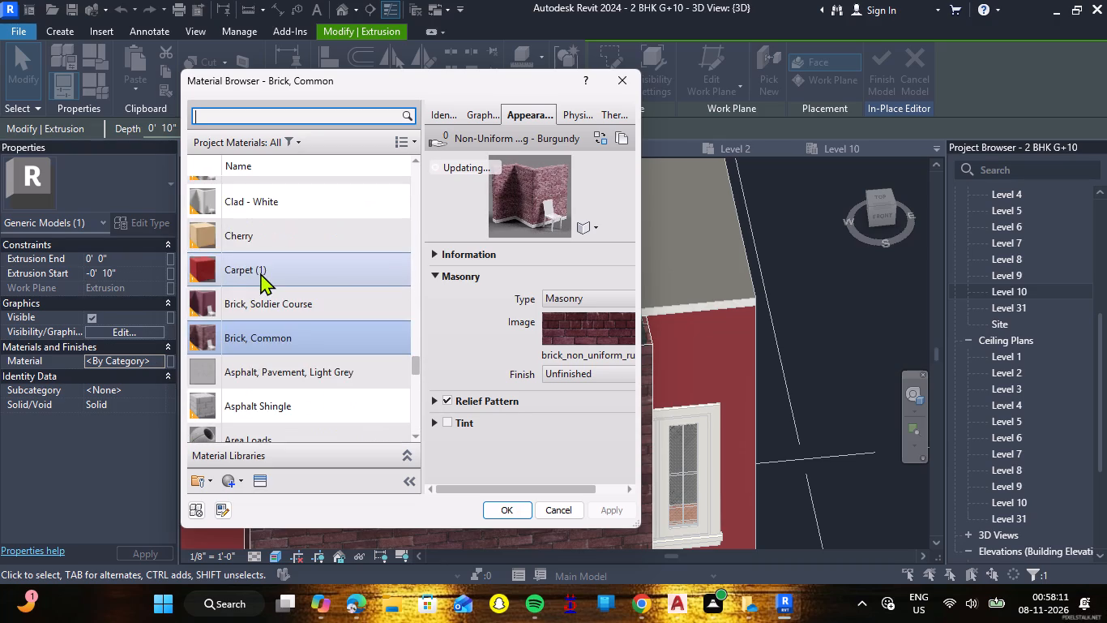
scroll(260, 273, up, 2)
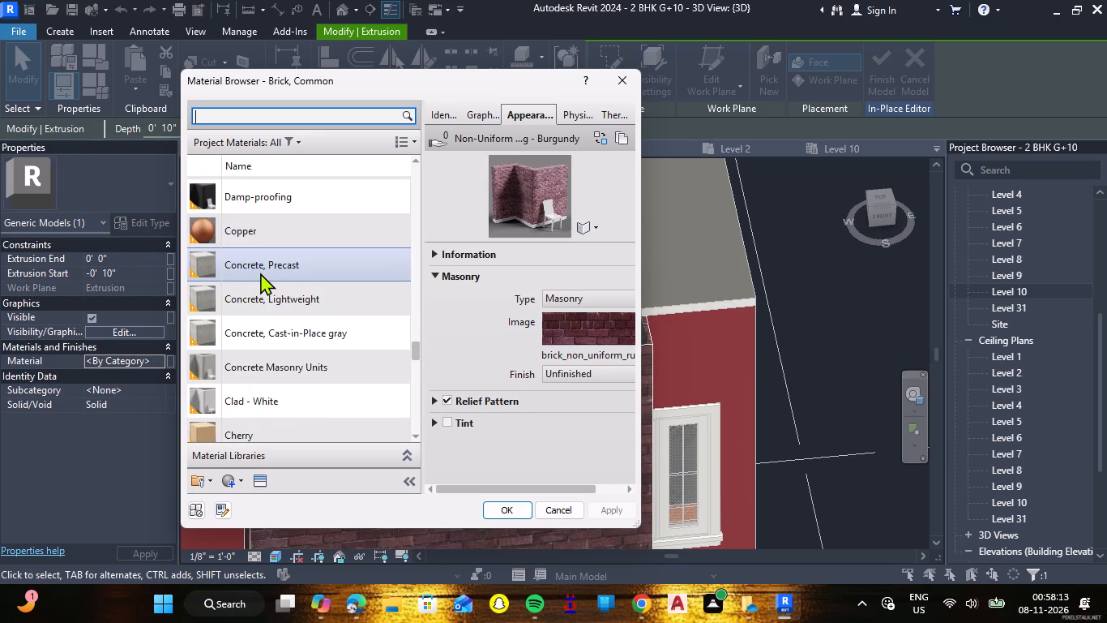
scroll(260, 273, up, 5)
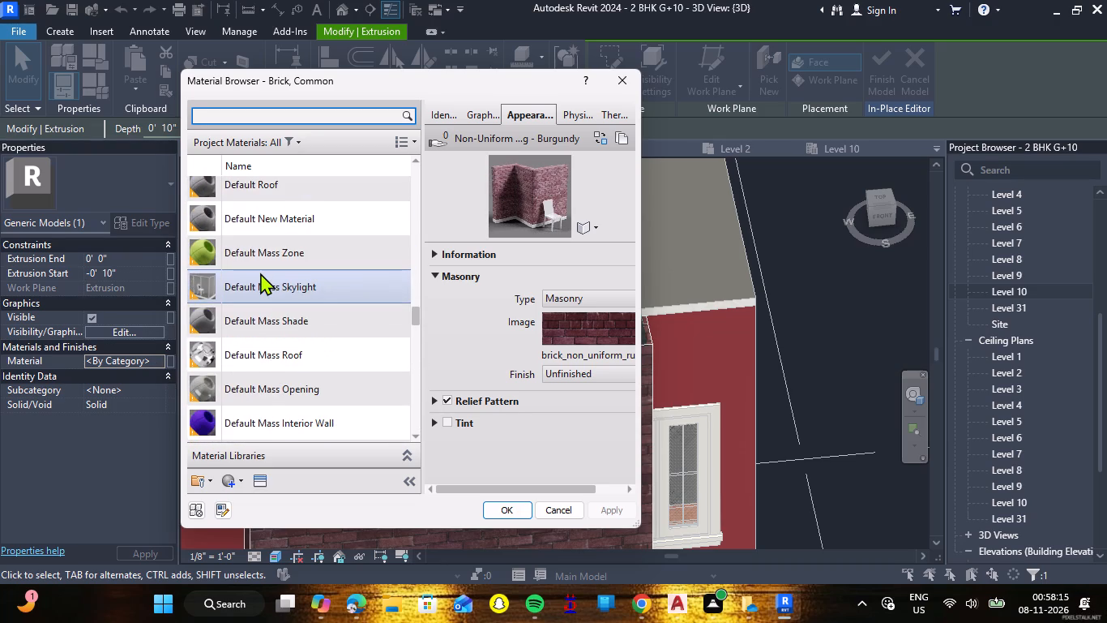
scroll(260, 273, up, 6)
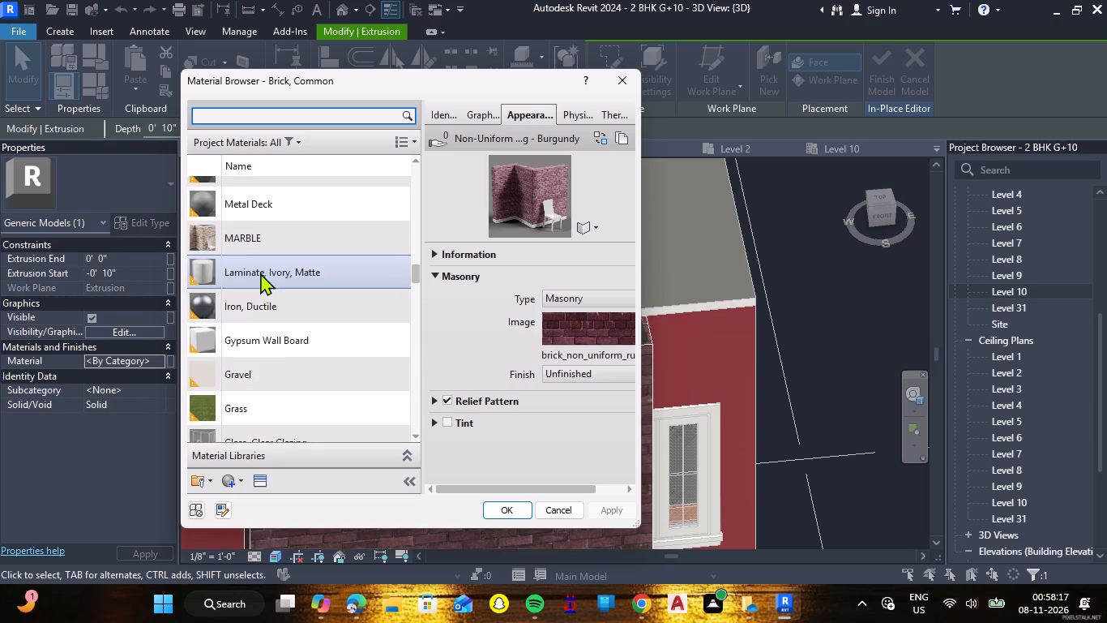
scroll(260, 273, up, 2)
scroll(260, 273, down, 1)
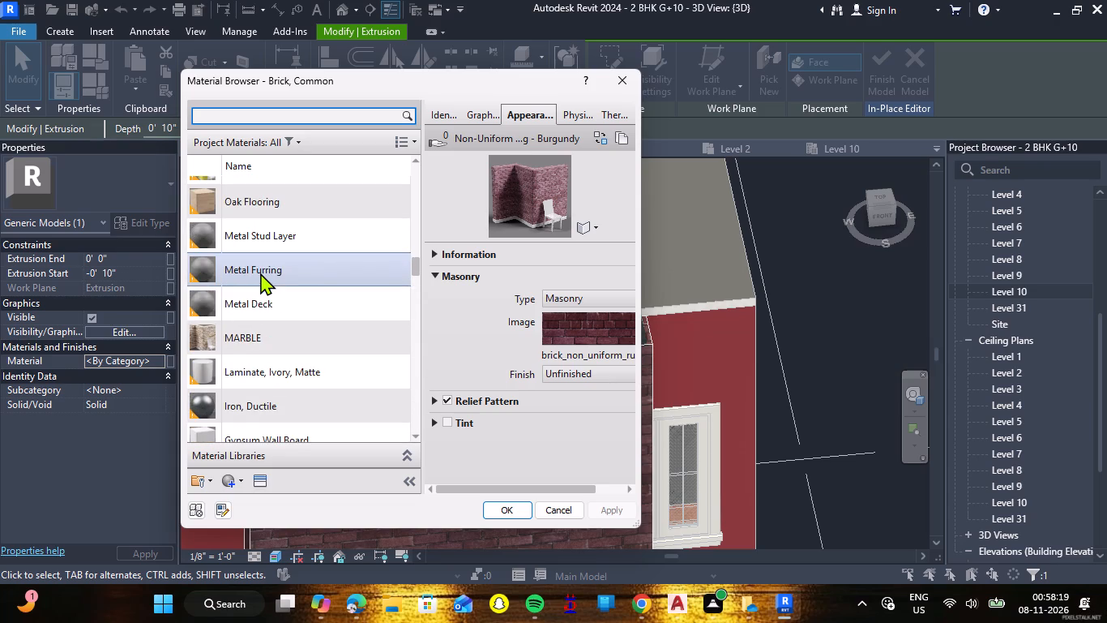
click(255, 327)
click(511, 509)
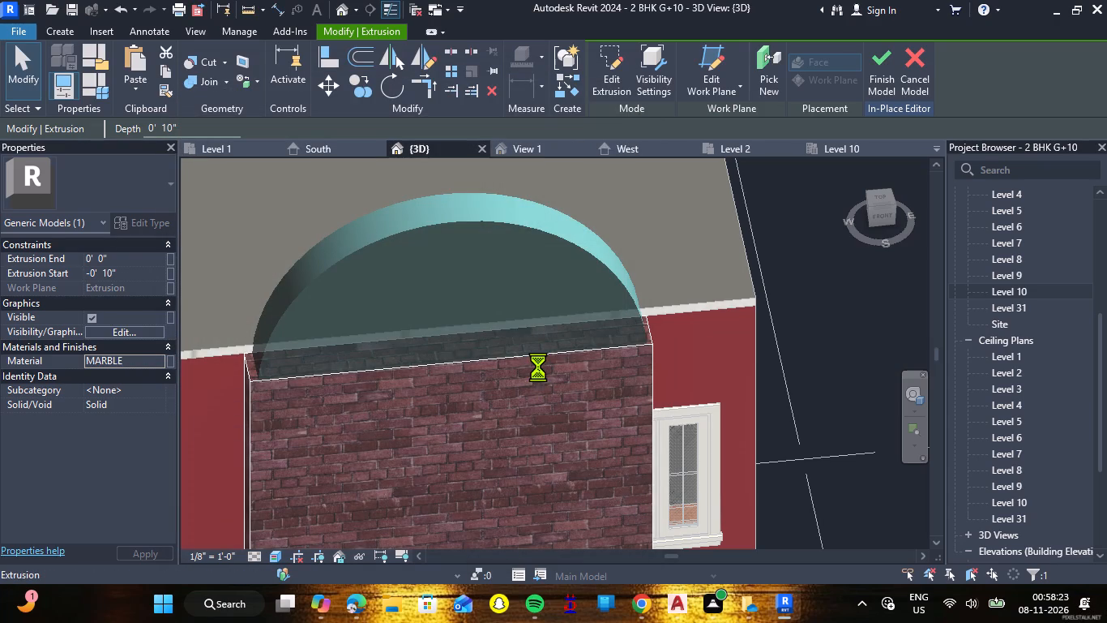
click(544, 393)
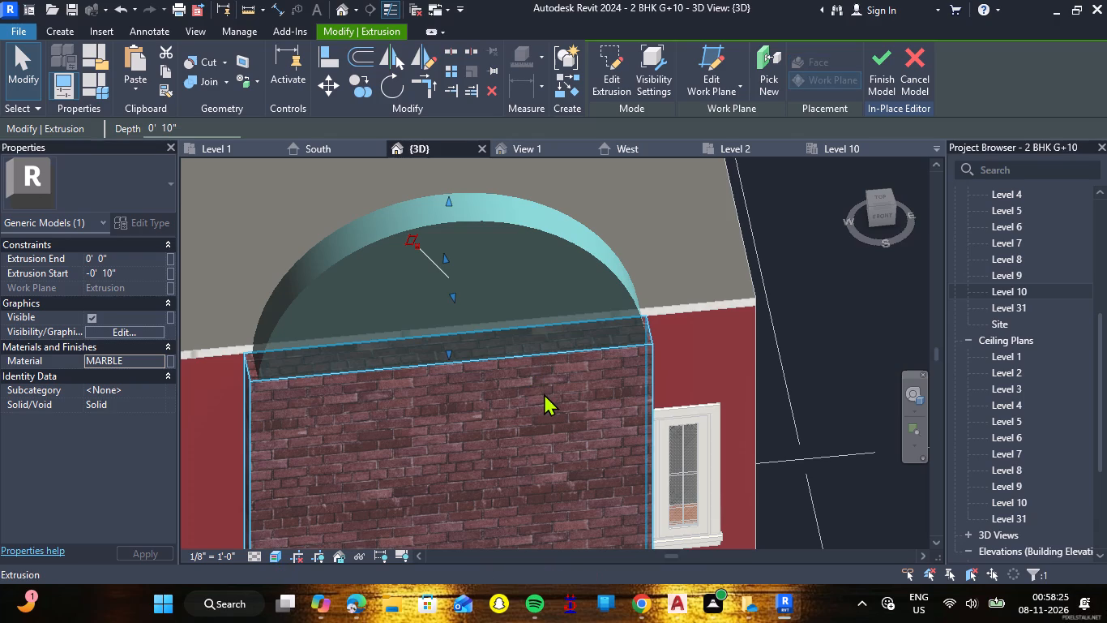
scroll(544, 393, down, 3)
click(802, 375)
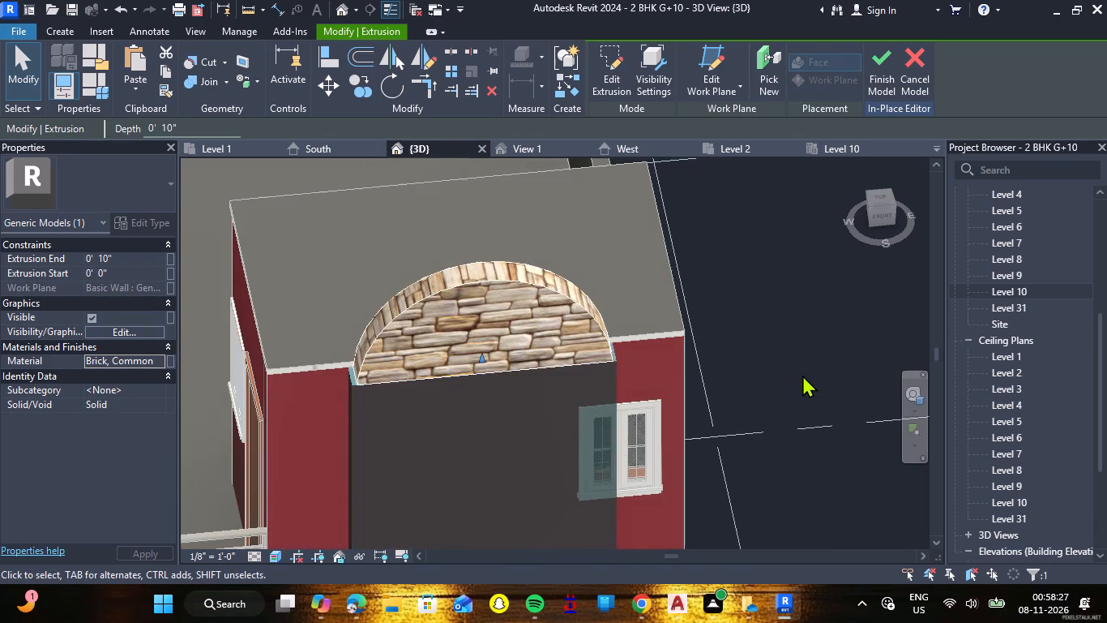
Examine the brick strip and its semicircular top against the whole building facade.
scroll(700, 311, down, 3)
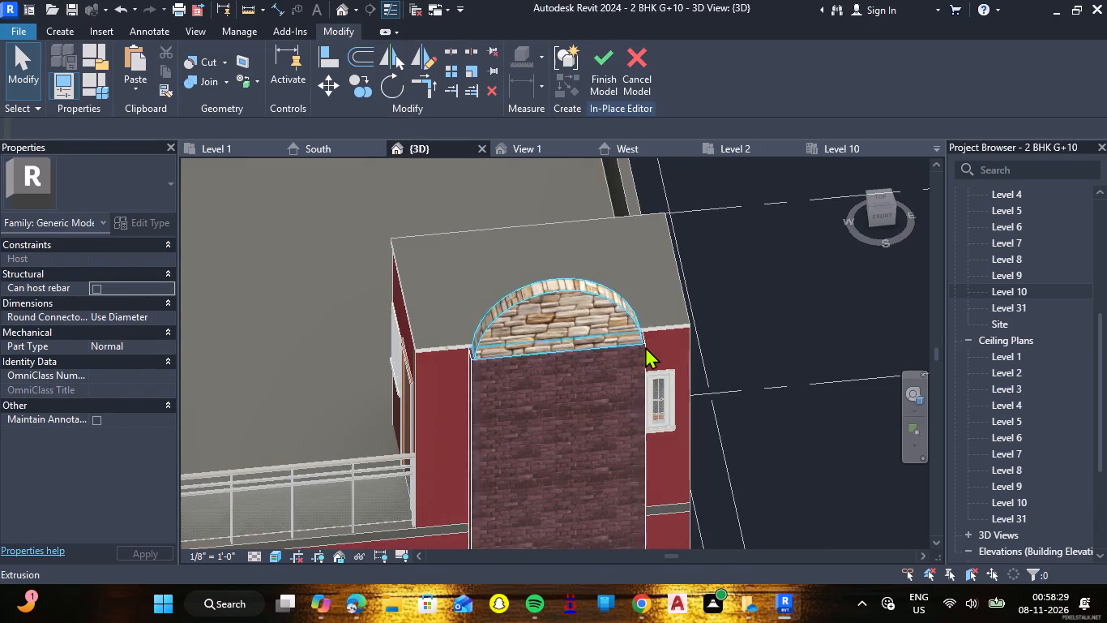
right_drag(640, 346, 630, 264)
shift+middle_drag(640, 346, 630, 271)
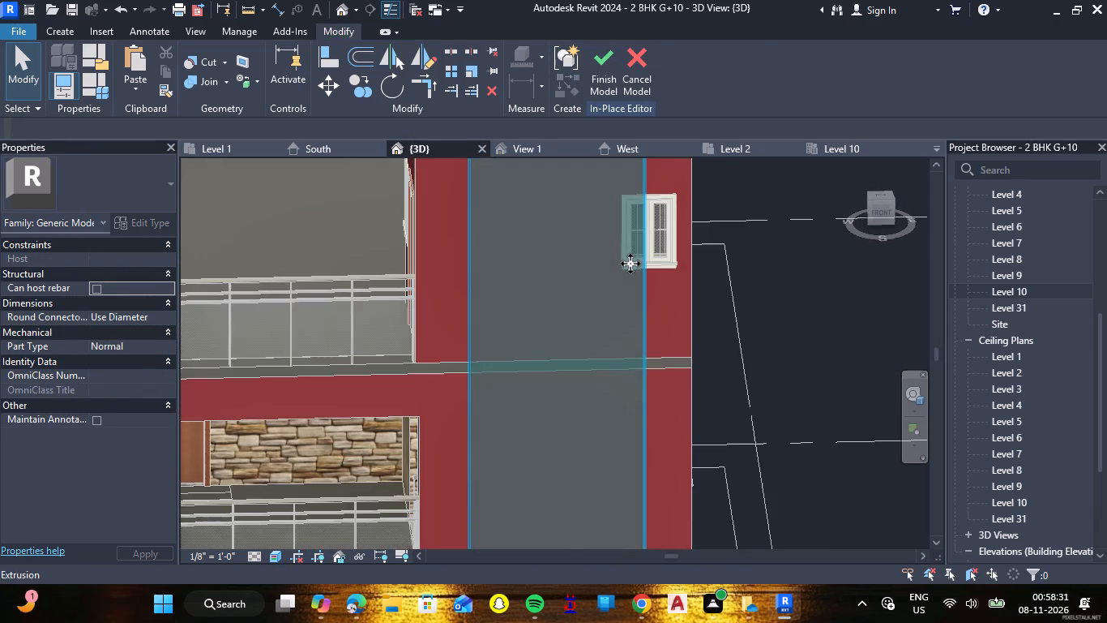
scroll(630, 264, down, 7)
click(724, 353)
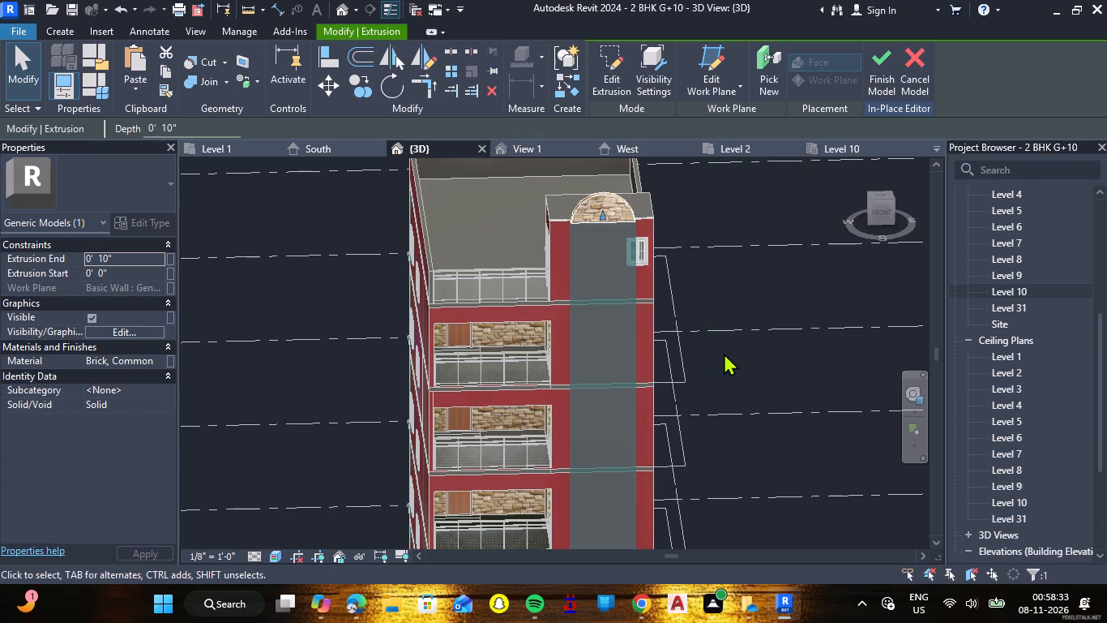
scroll(724, 353, down, 11)
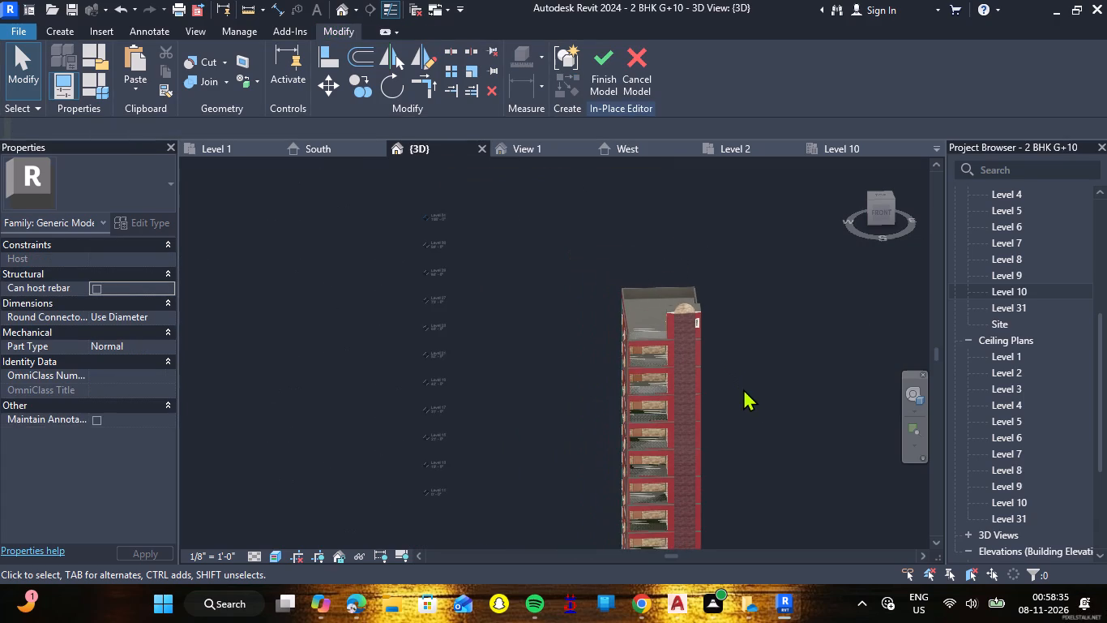
scroll(743, 389, down, 2)
scroll(742, 497, up, 6)
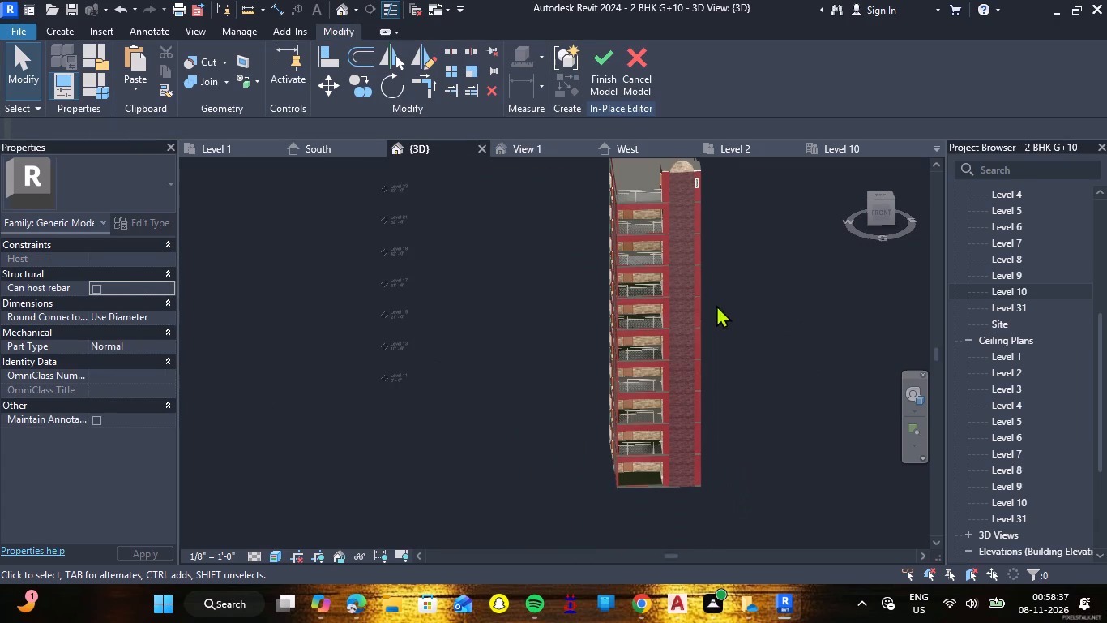
scroll(685, 159, up, 7)
scroll(704, 236, up, 4)
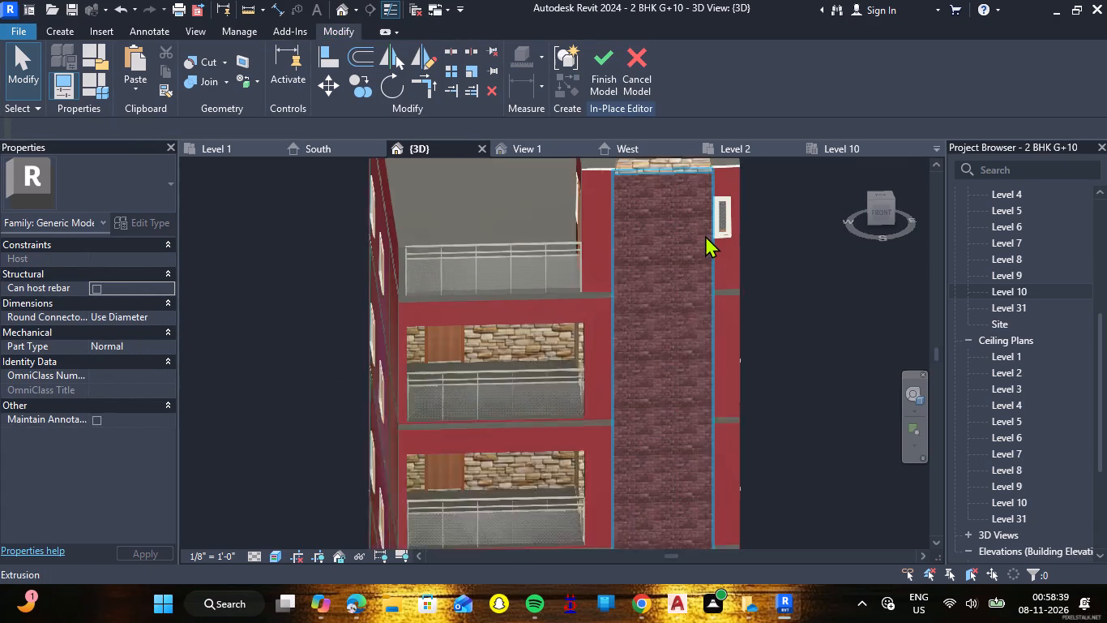
Start a void extrusion and sketch a rectangle offset 0' 10" inside the brick strip, spanning its top-left to bottom-right corners.
click(59, 30)
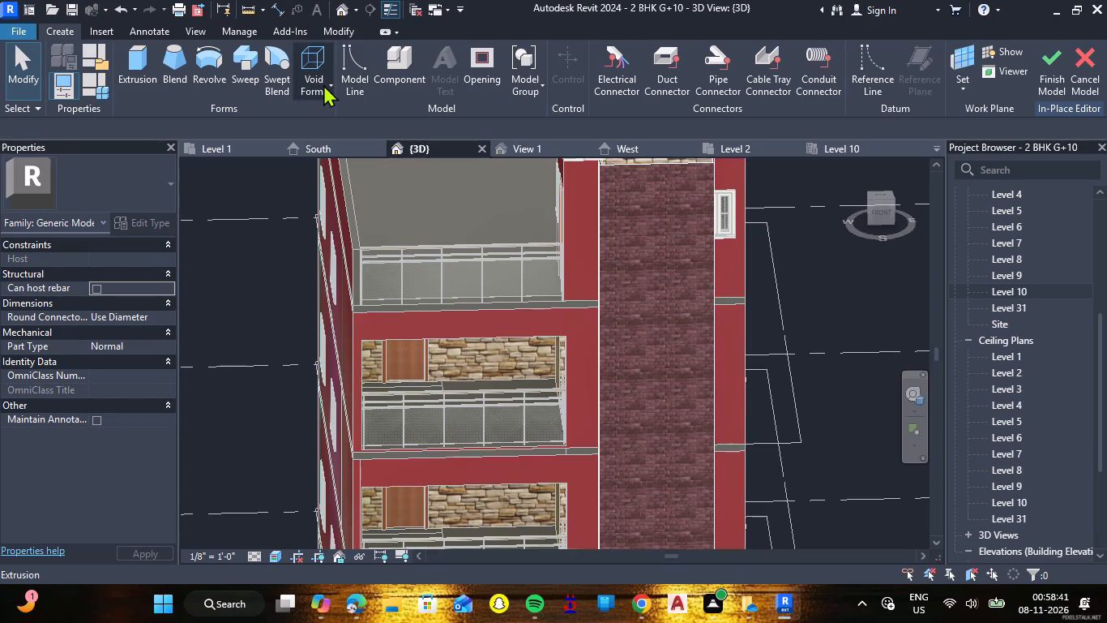
click(323, 84)
click(372, 127)
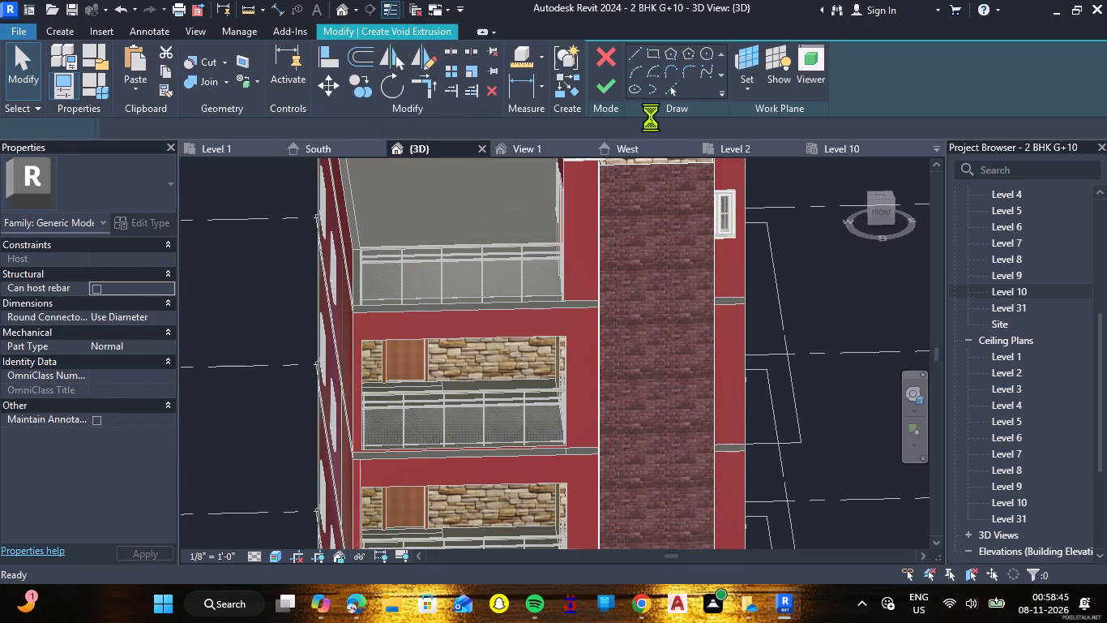
click(657, 54)
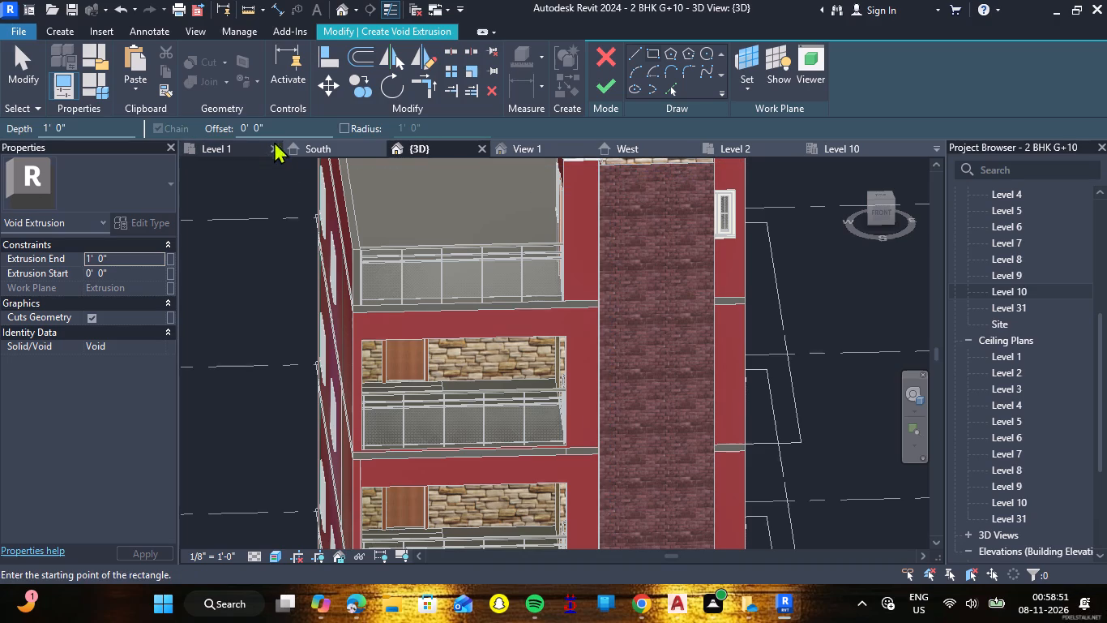
drag(278, 128, 170, 129)
click(170, 129)
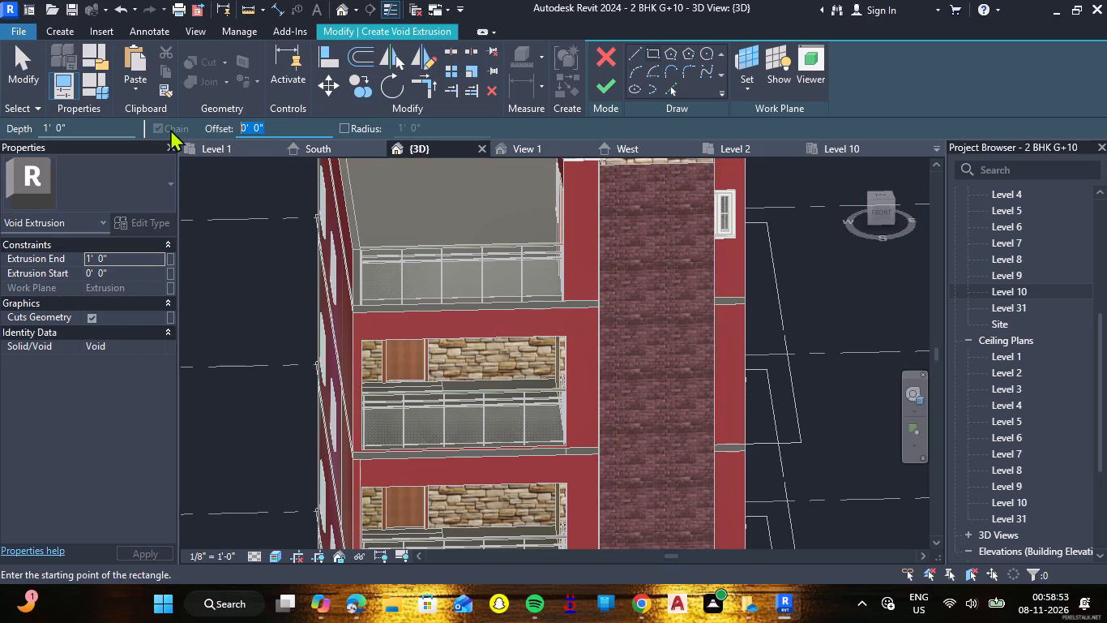
text(10")
key(Return)
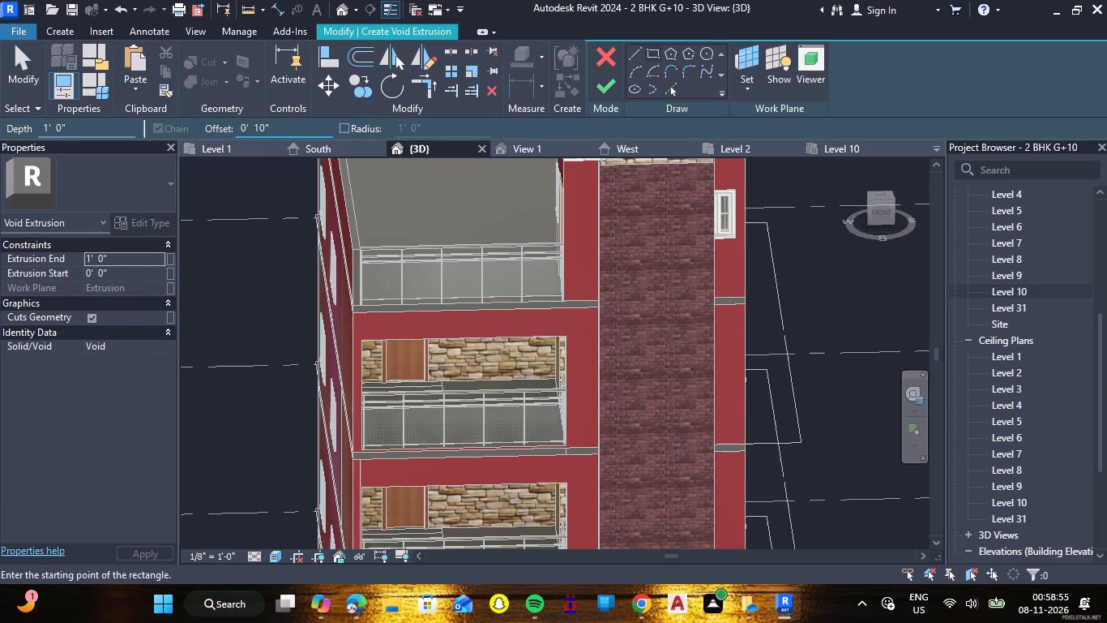
click(599, 168)
key(space)
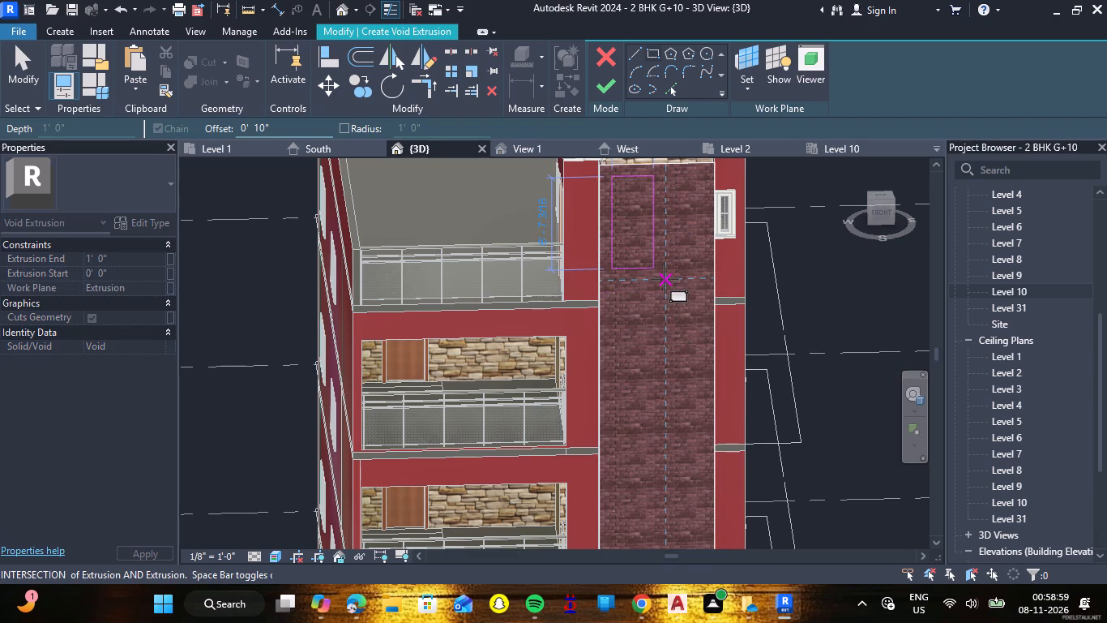
scroll(715, 348, down, 11)
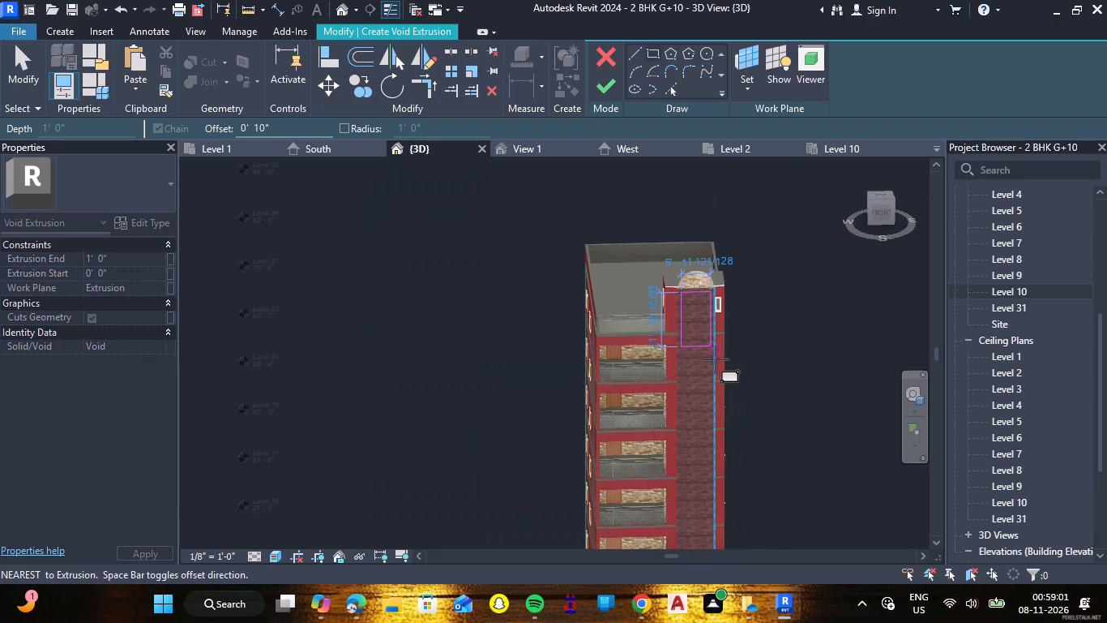
scroll(716, 359, down, 3)
scroll(719, 539, up, 3)
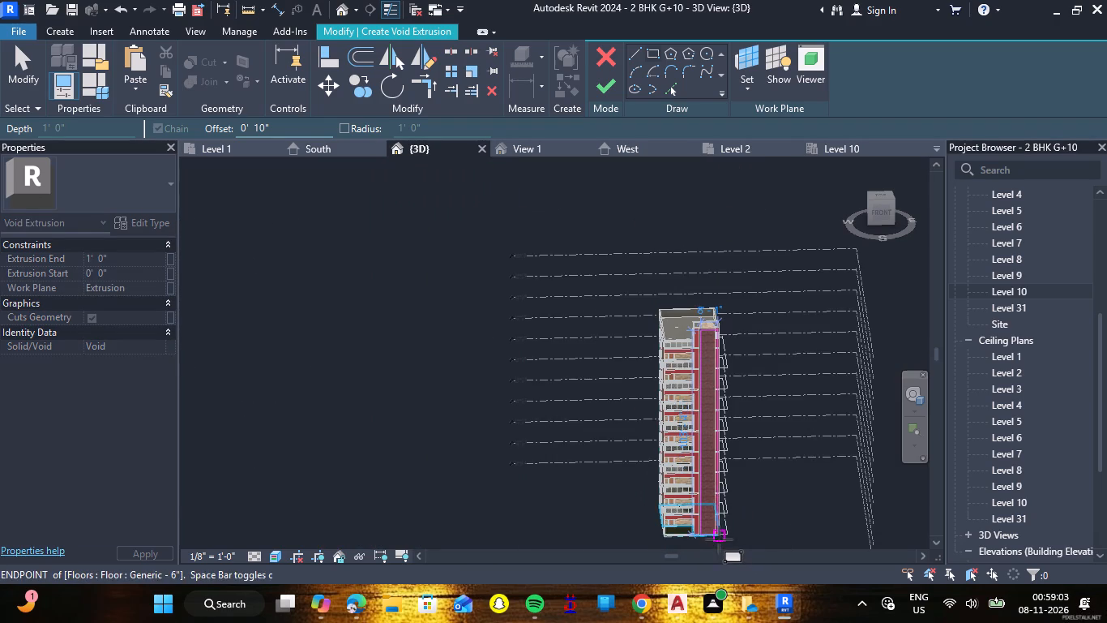
scroll(719, 539, up, 19)
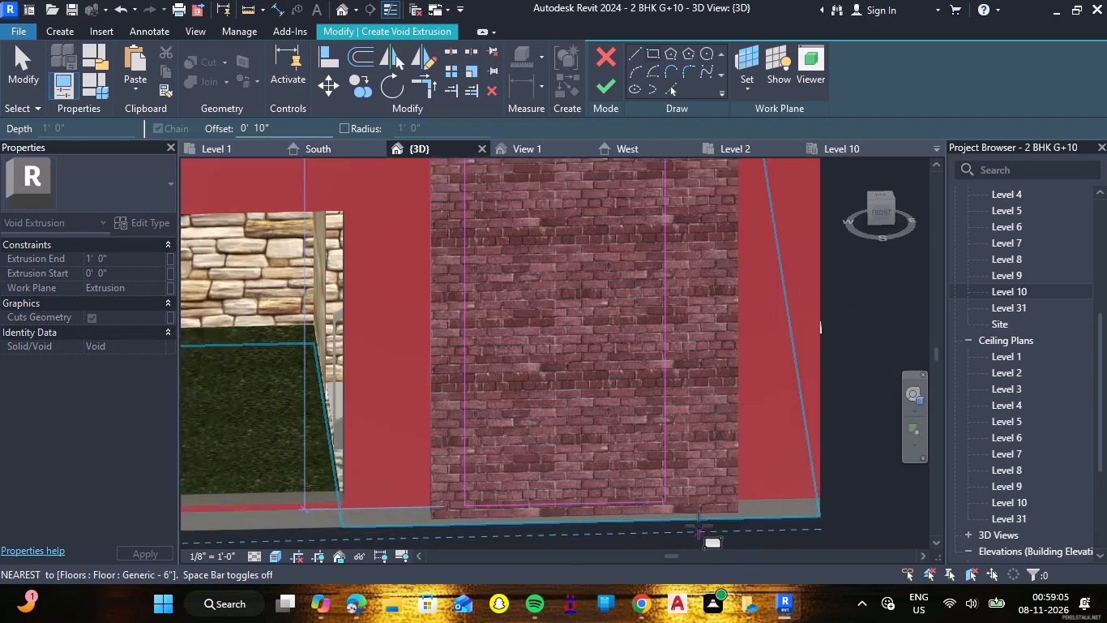
click(745, 510)
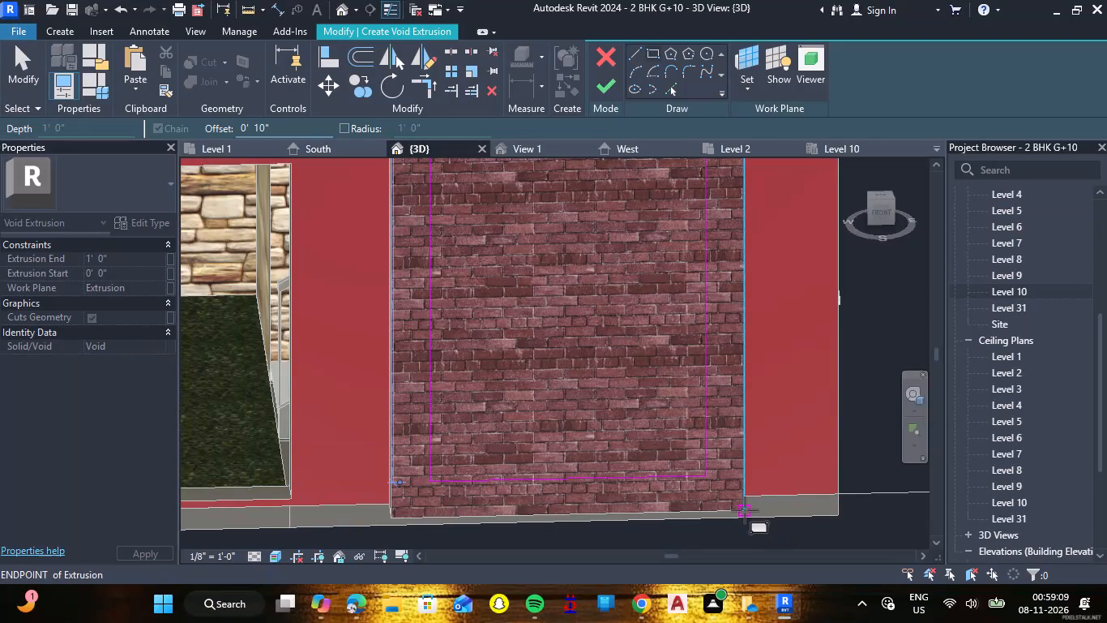
Sketch a second rectangle offset 0' 10" inside the first one, spanning its top-left to bottom-right corners.
scroll(799, 522, down, 14)
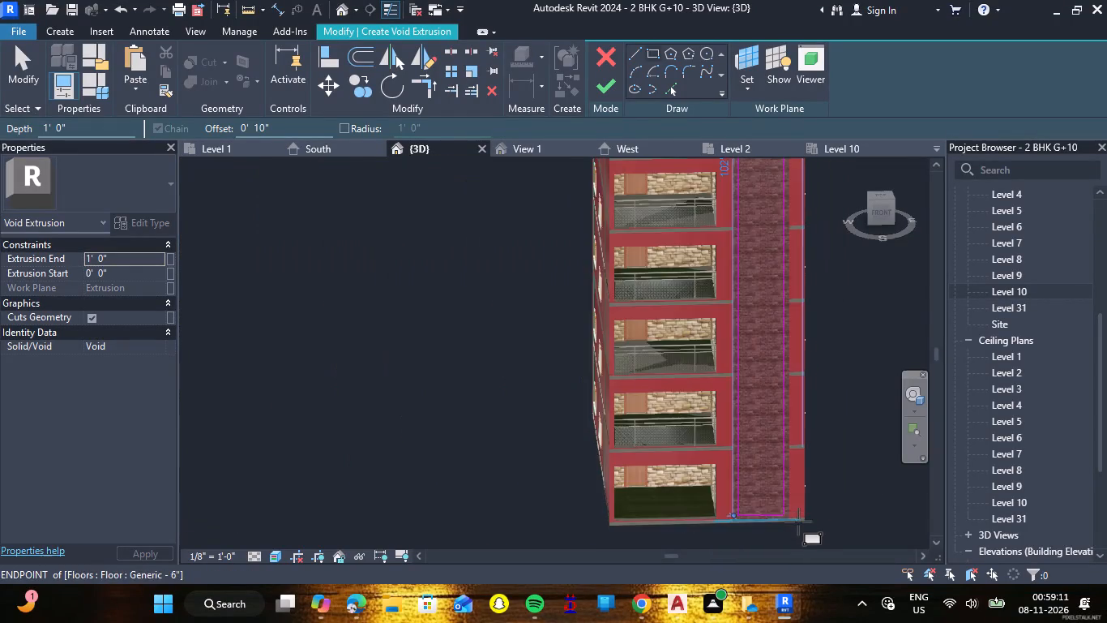
scroll(797, 509, down, 5)
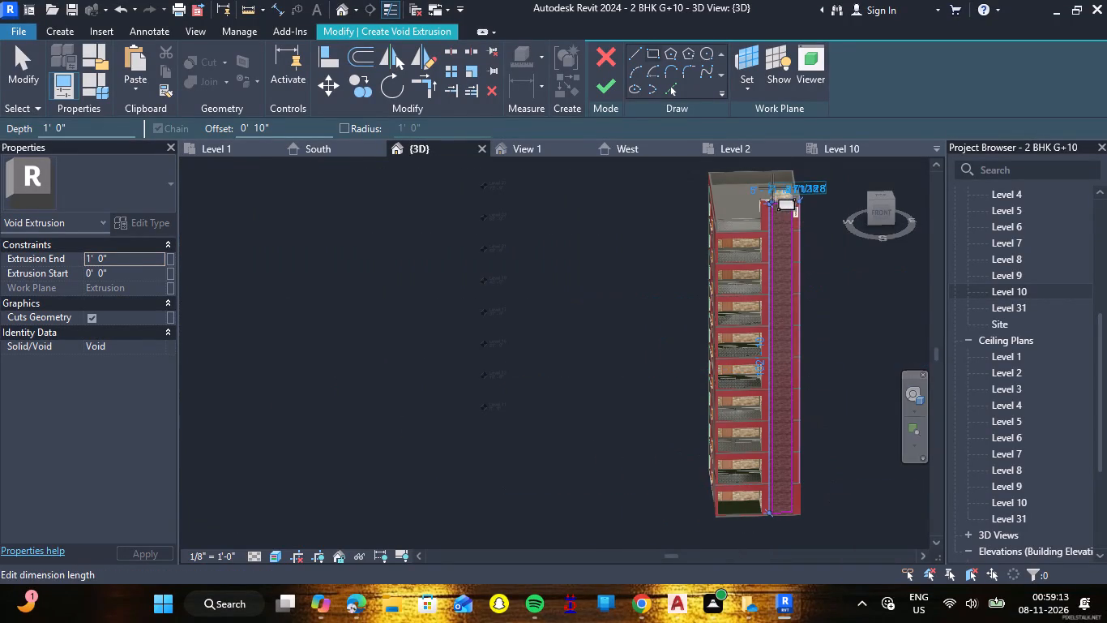
scroll(772, 187, up, 18)
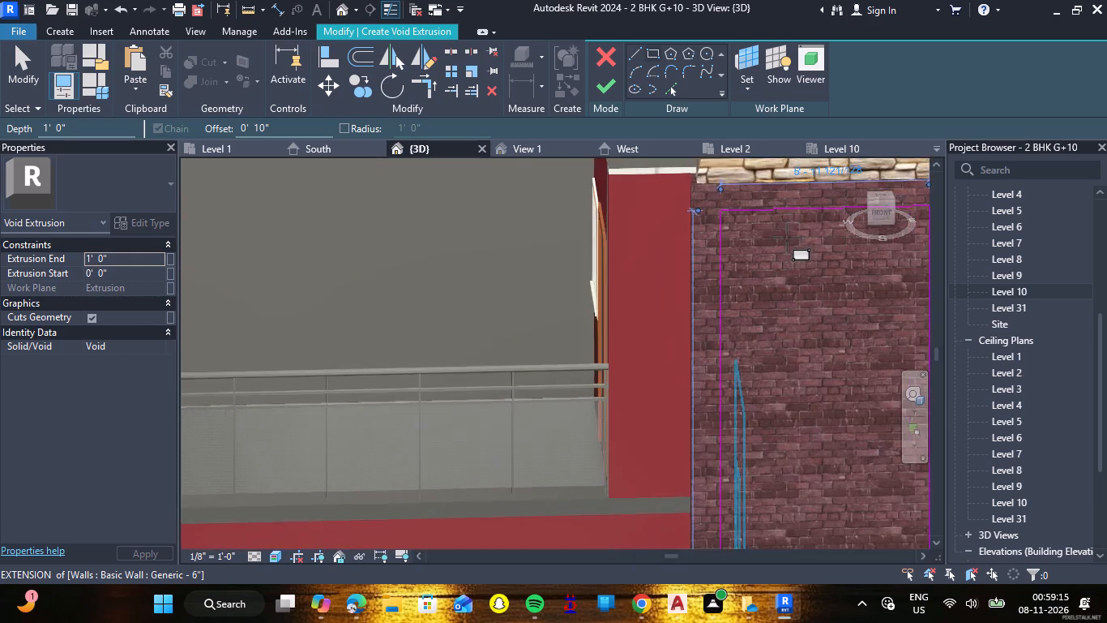
scroll(787, 238, up, 1)
click(700, 203)
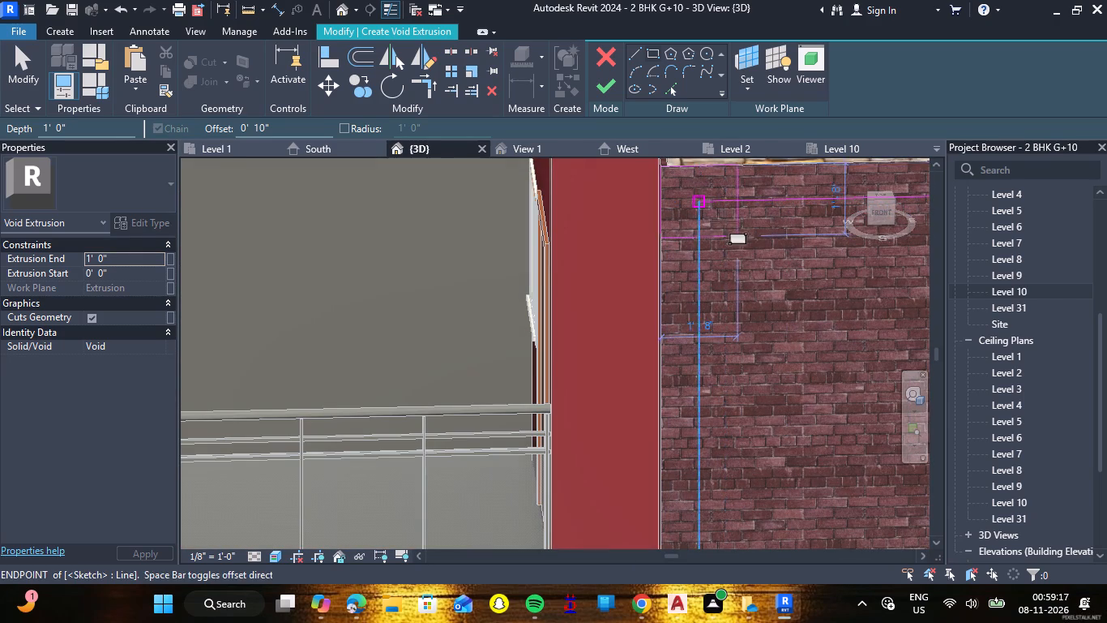
scroll(835, 388, down, 7)
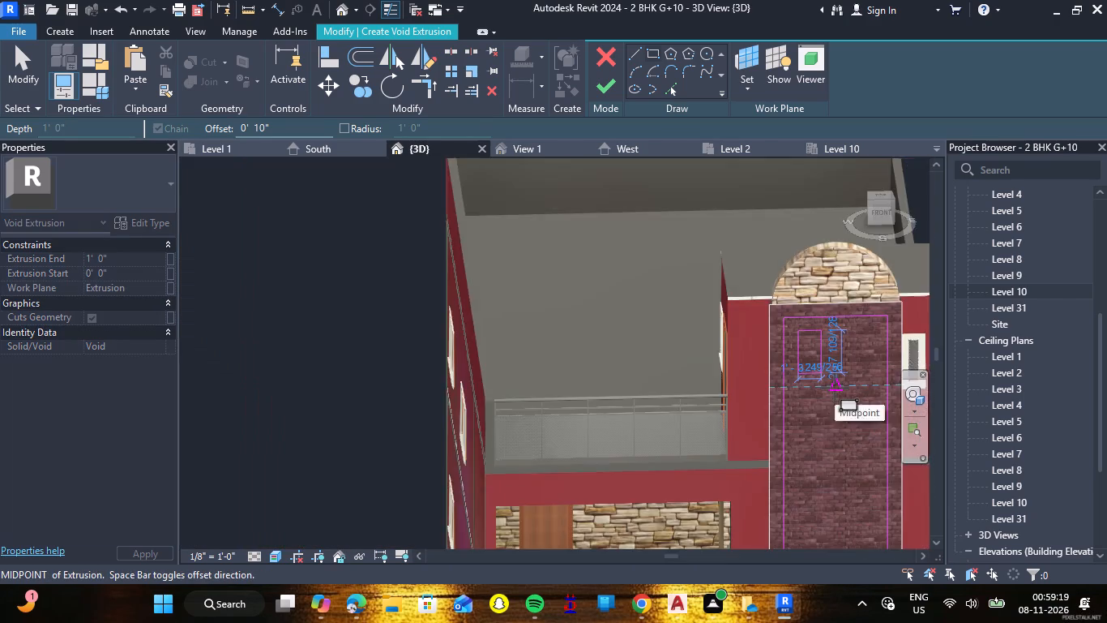
scroll(835, 388, down, 17)
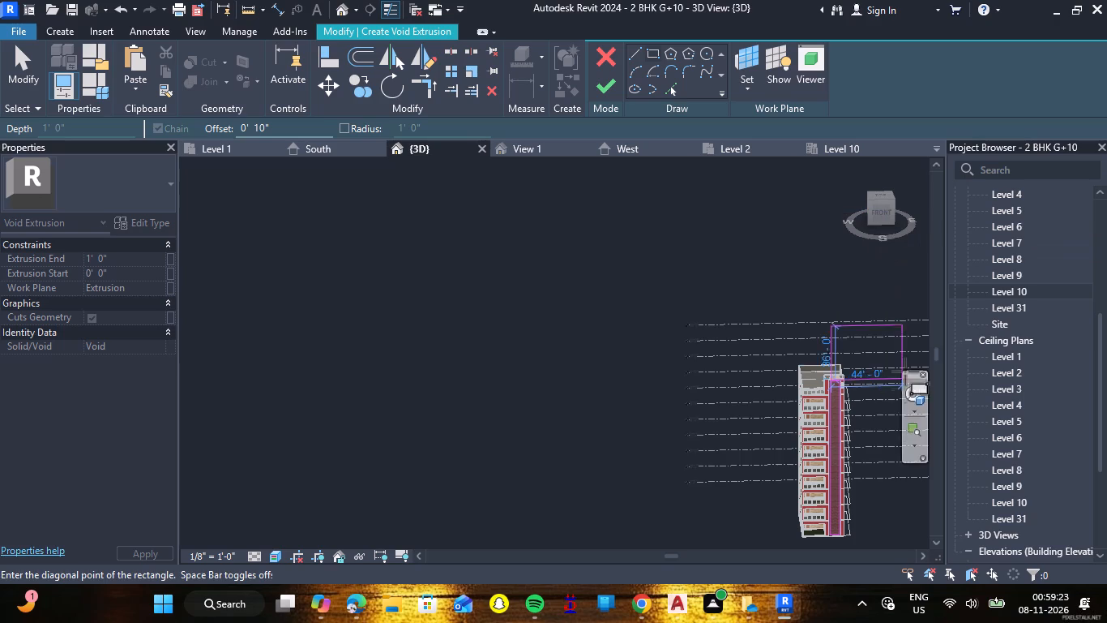
scroll(837, 538, up, 16)
scroll(837, 538, up, 6)
scroll(837, 538, down, 3)
scroll(874, 498, up, 2)
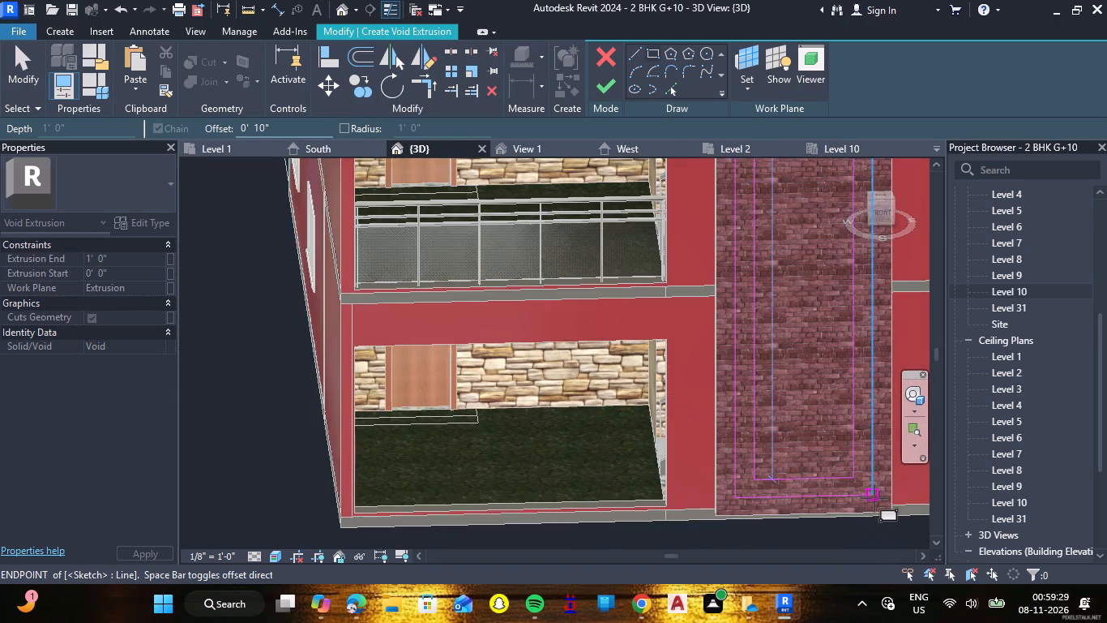
scroll(874, 498, up, 4)
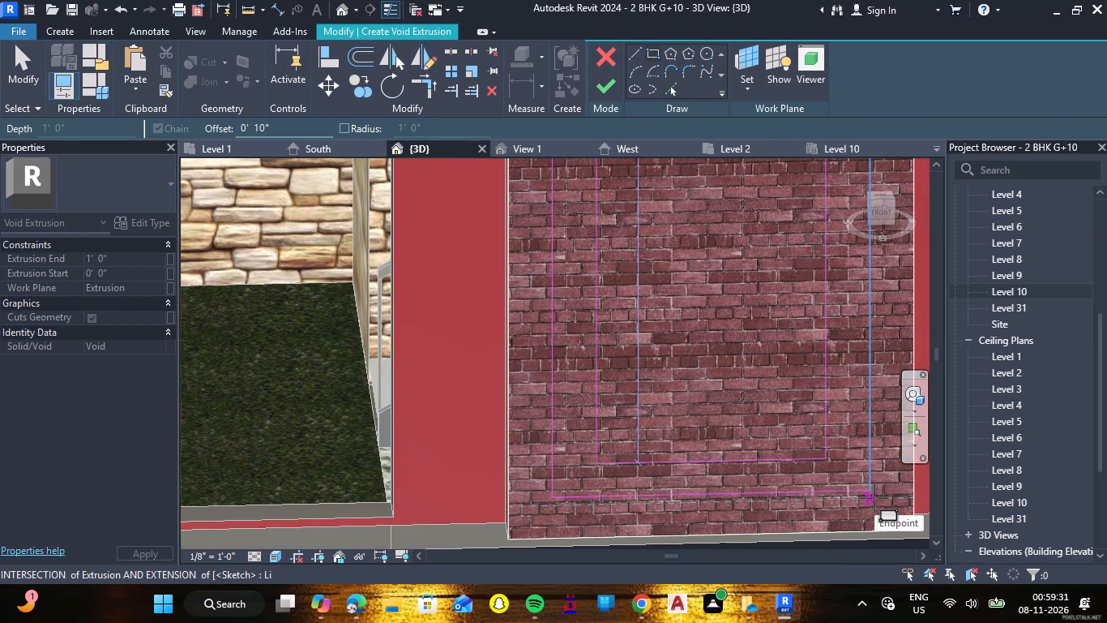
scroll(874, 498, up, 3)
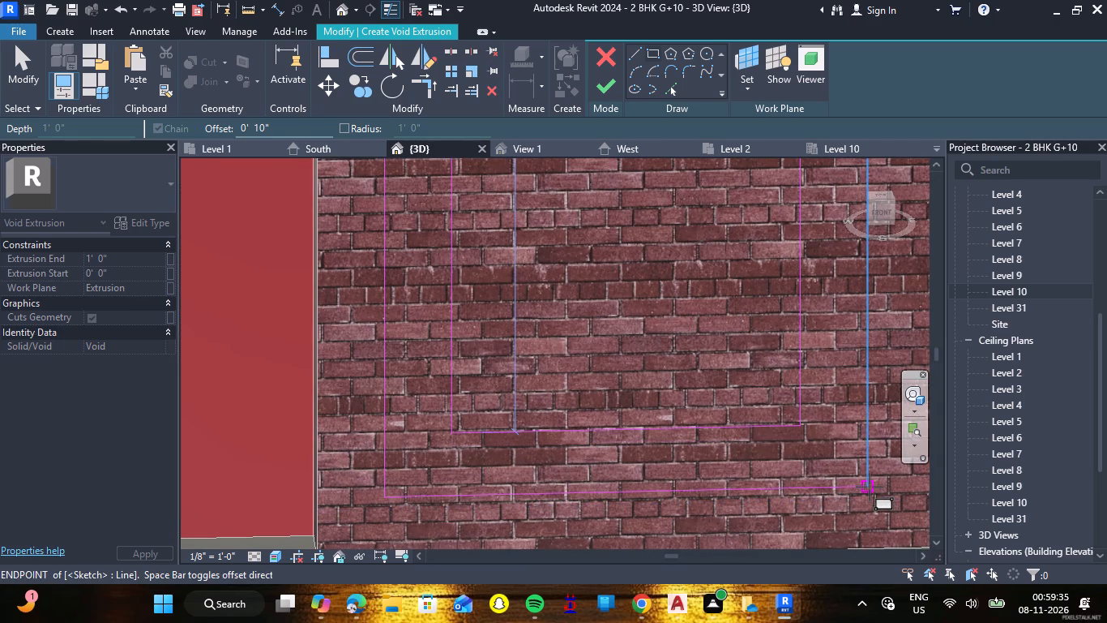
click(868, 487)
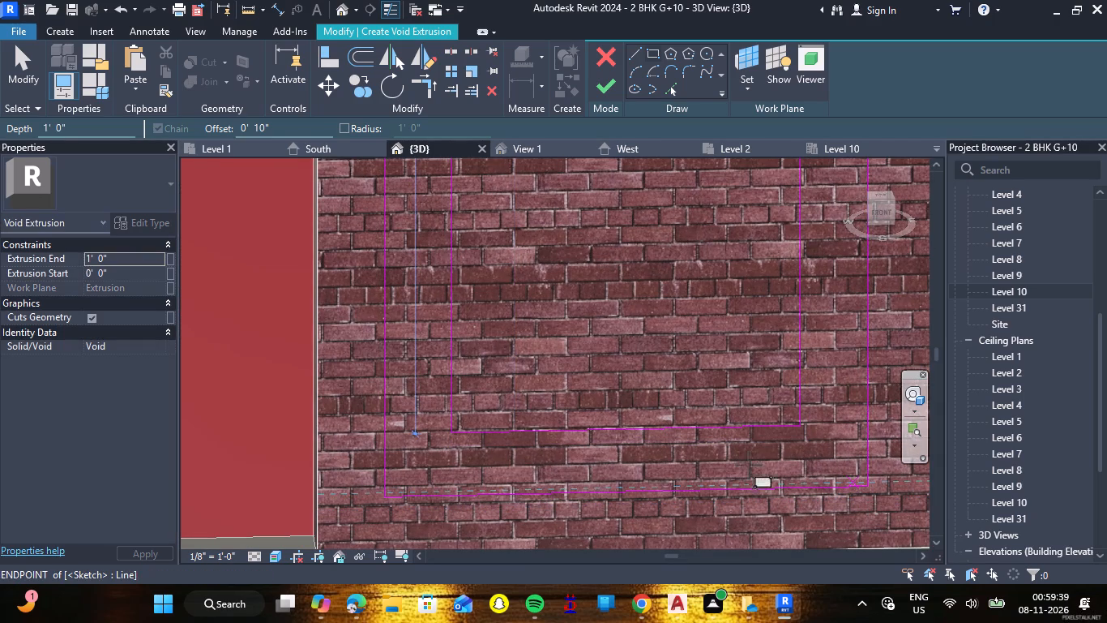
Turn off thin-line display so the sketch lines show at their full width.
click(383, 14)
From the front view, sketch a third rectangle offset 0' 10" inside the second, spanning its top-left to bottom-right corners.
scroll(504, 234, down, 3)
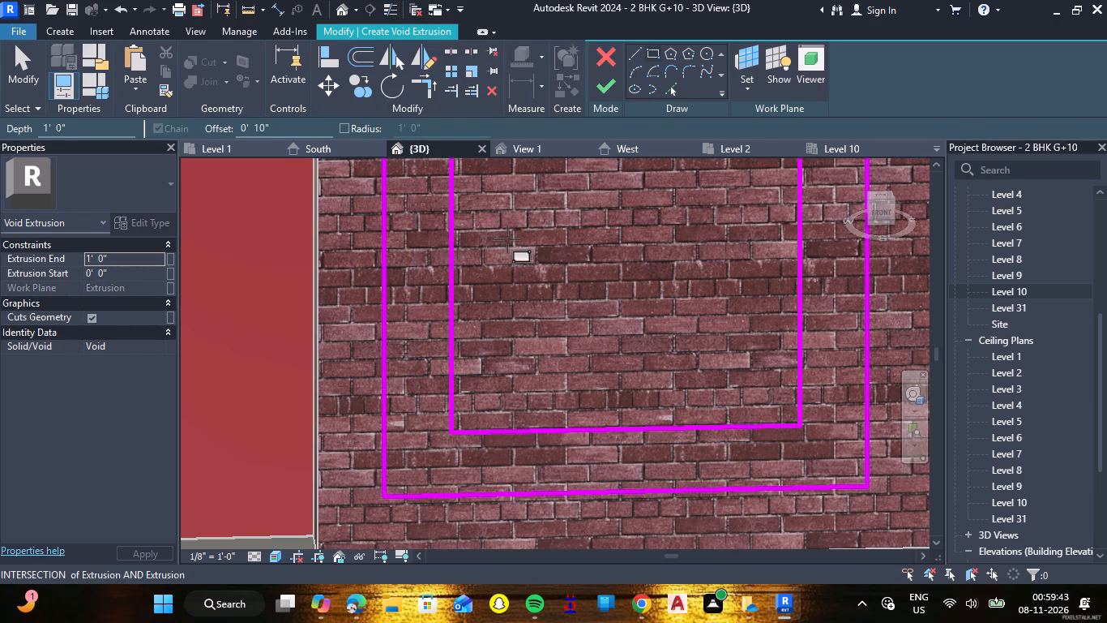
scroll(507, 239, down, 3)
click(883, 214)
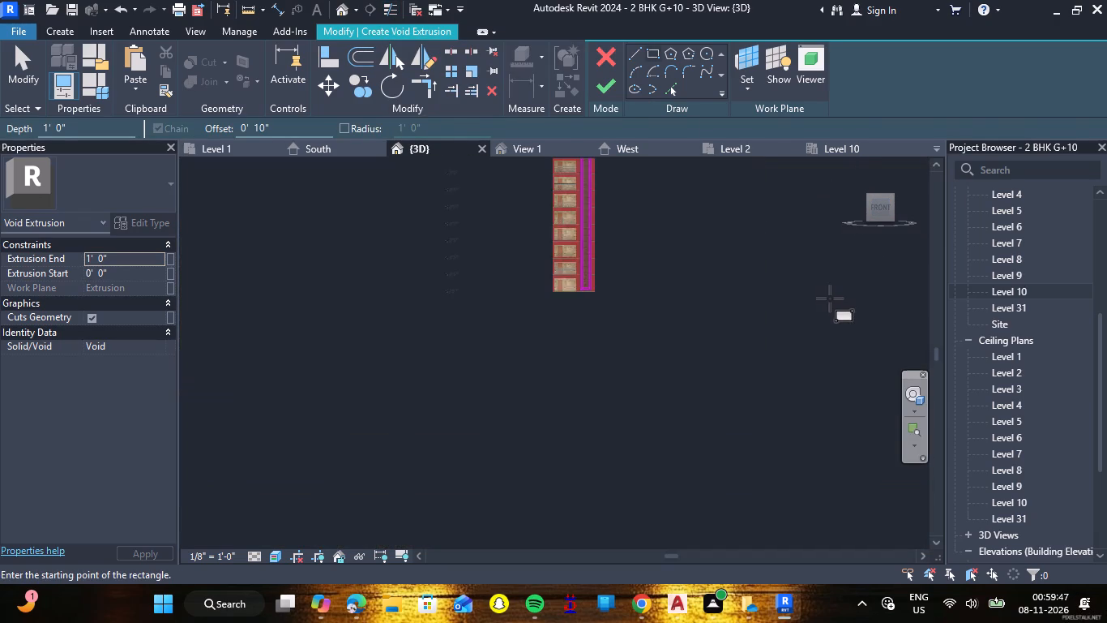
scroll(573, 376, up, 5)
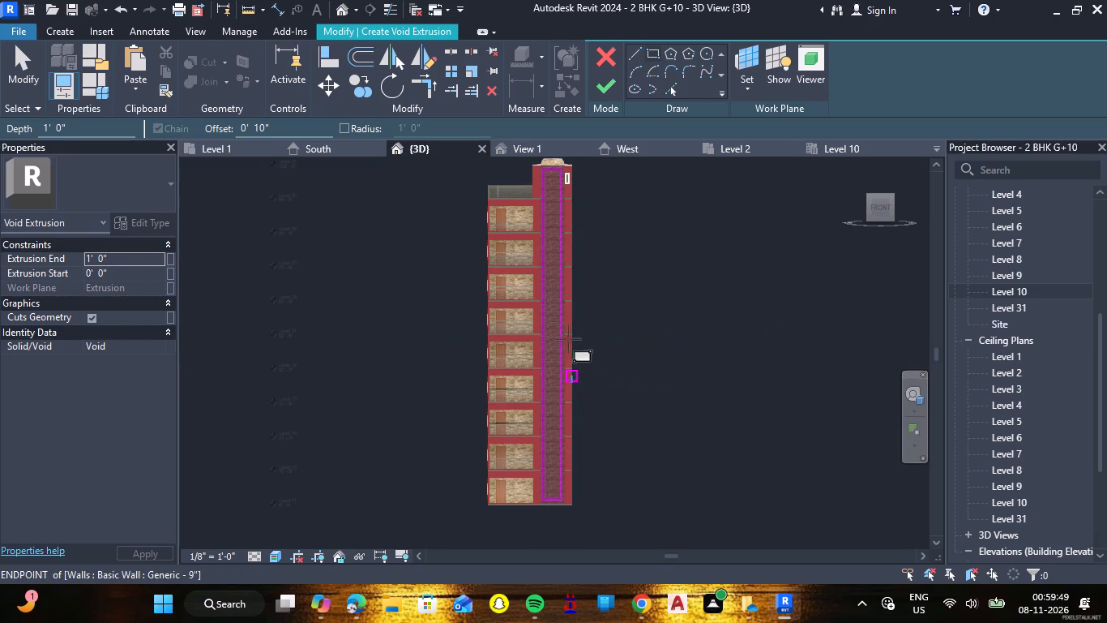
scroll(538, 158, up, 8)
scroll(594, 195, up, 8)
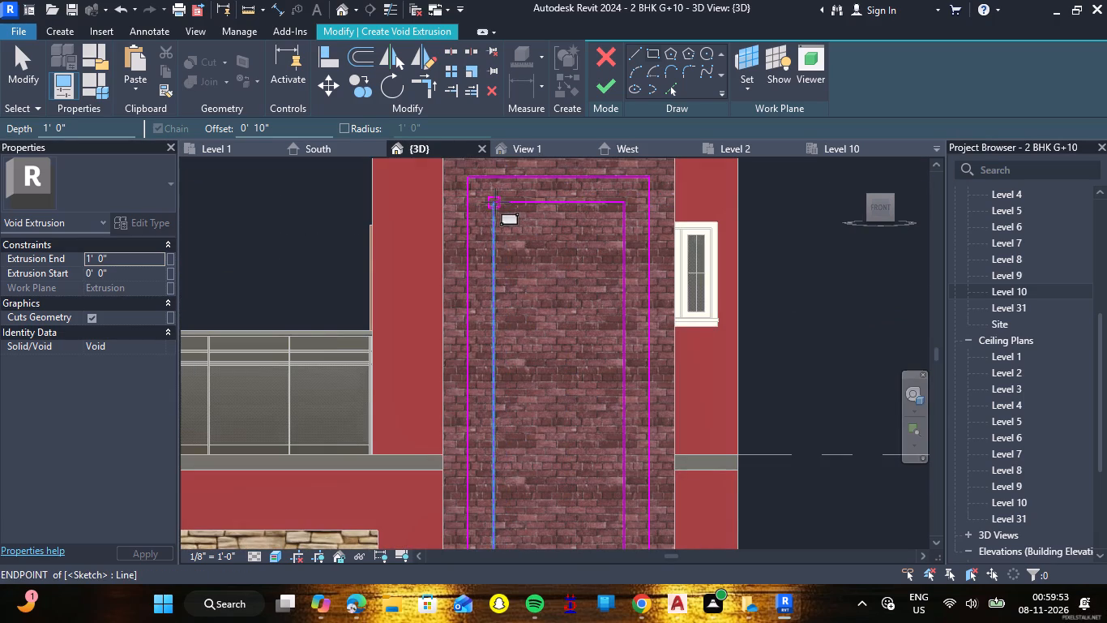
click(495, 202)
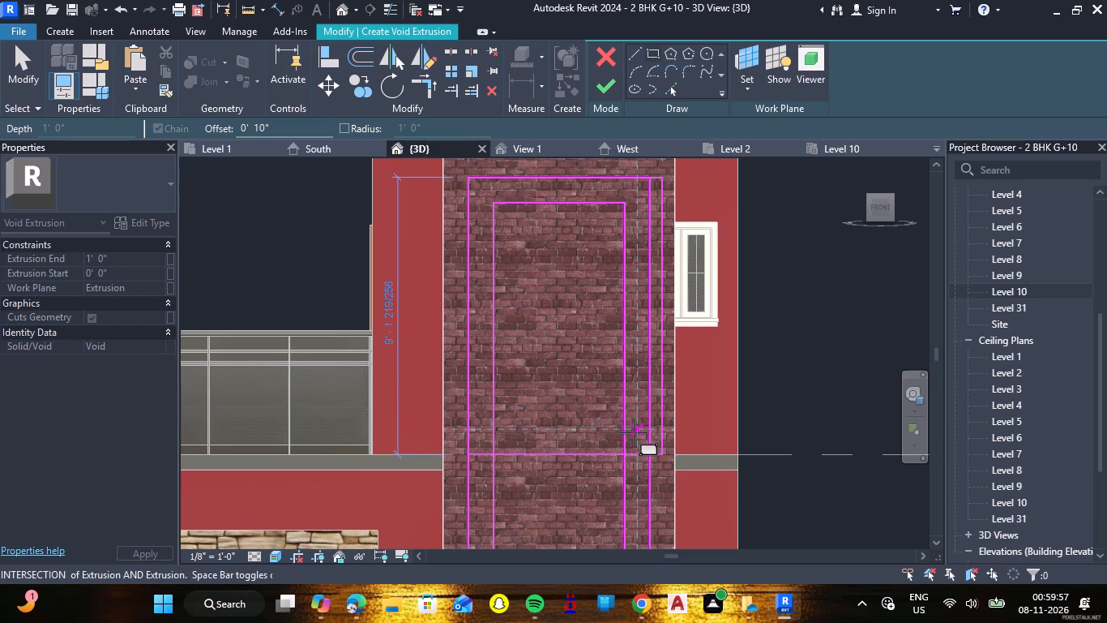
key(space)
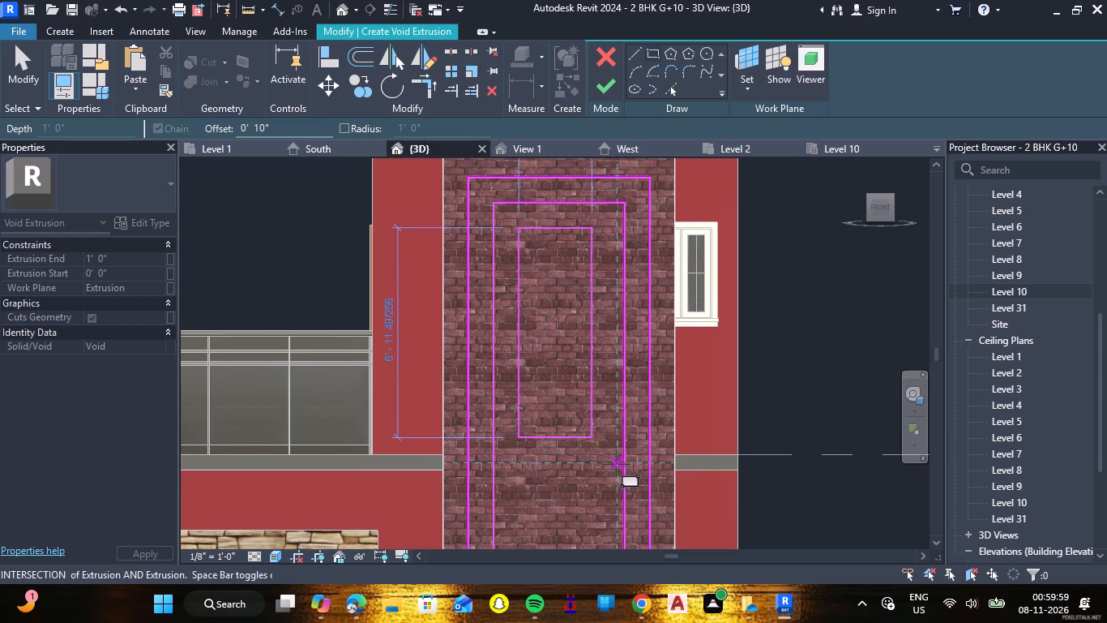
scroll(626, 466, down, 20)
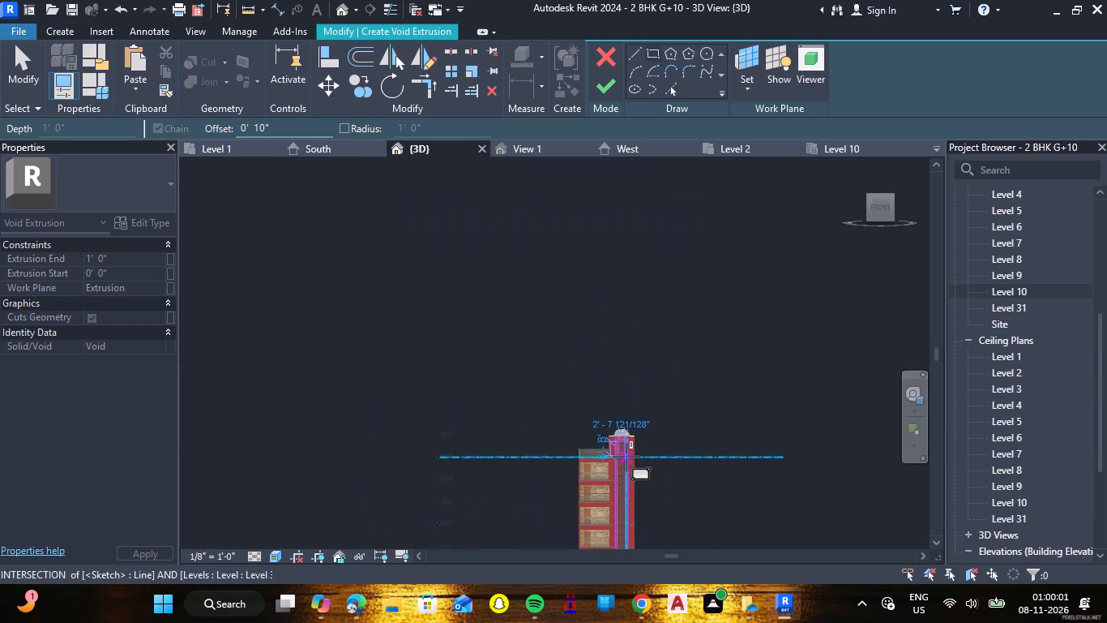
scroll(626, 457, down, 7)
scroll(632, 550, up, 2)
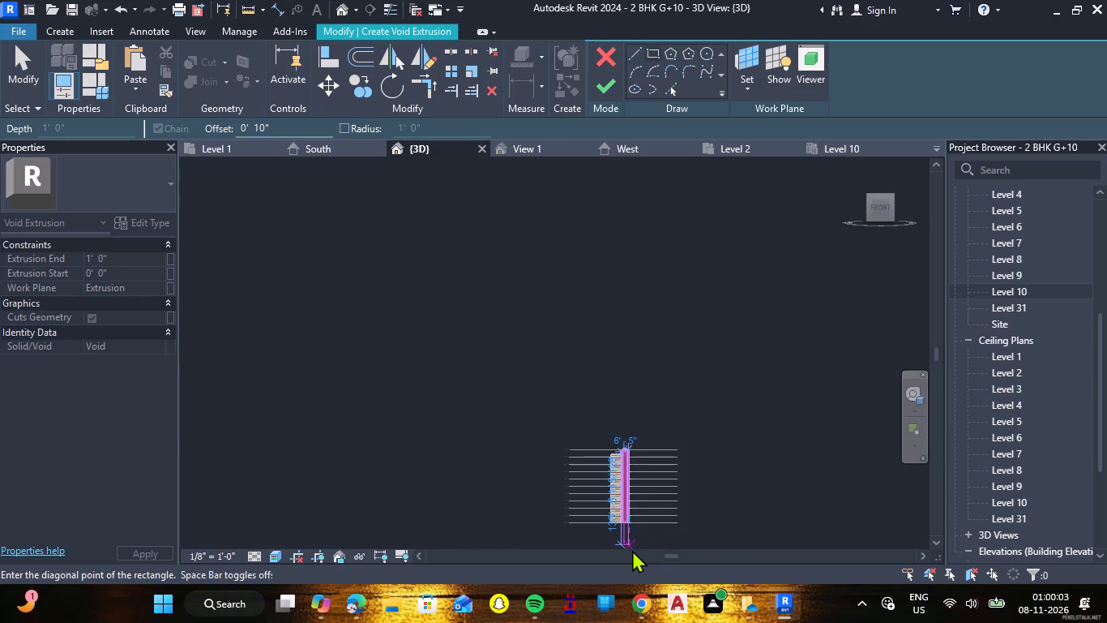
scroll(632, 550, up, 15)
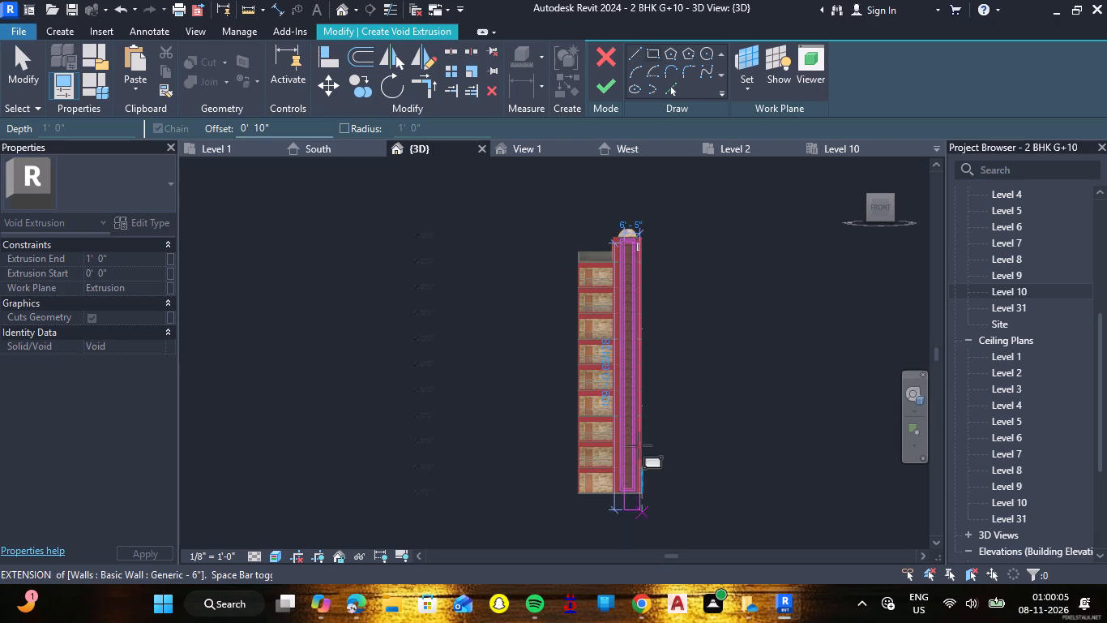
scroll(627, 497, up, 15)
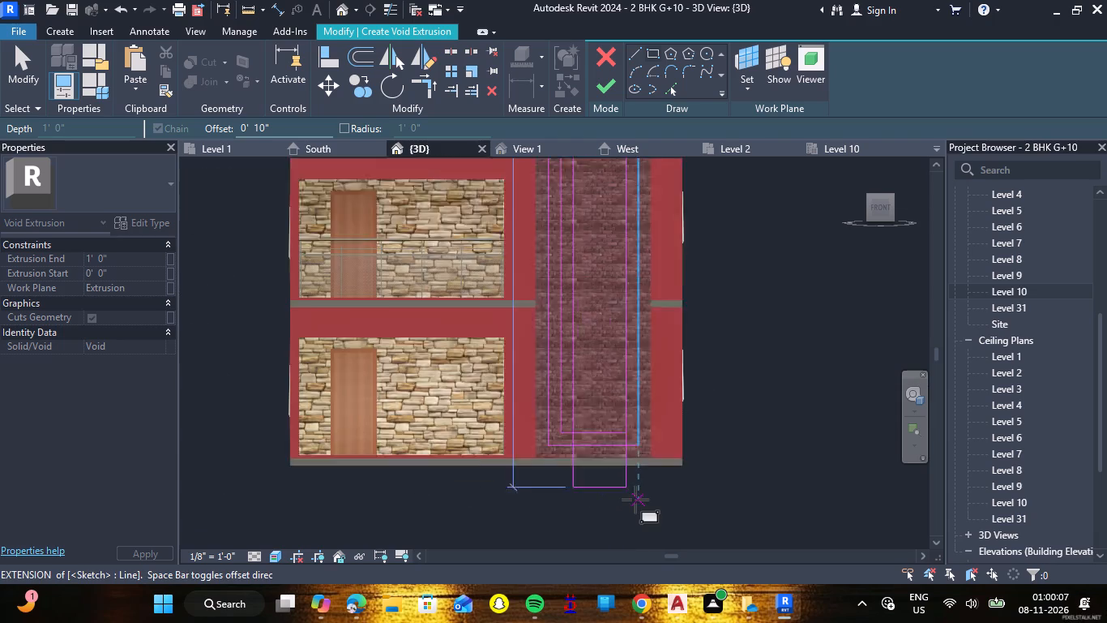
scroll(630, 402, up, 8)
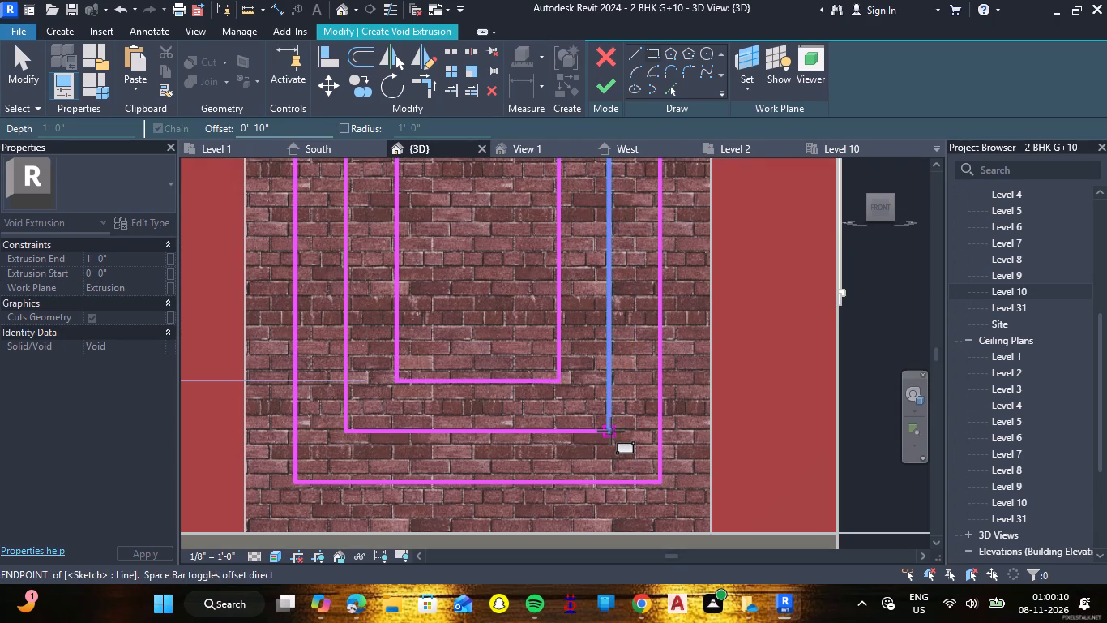
click(606, 433)
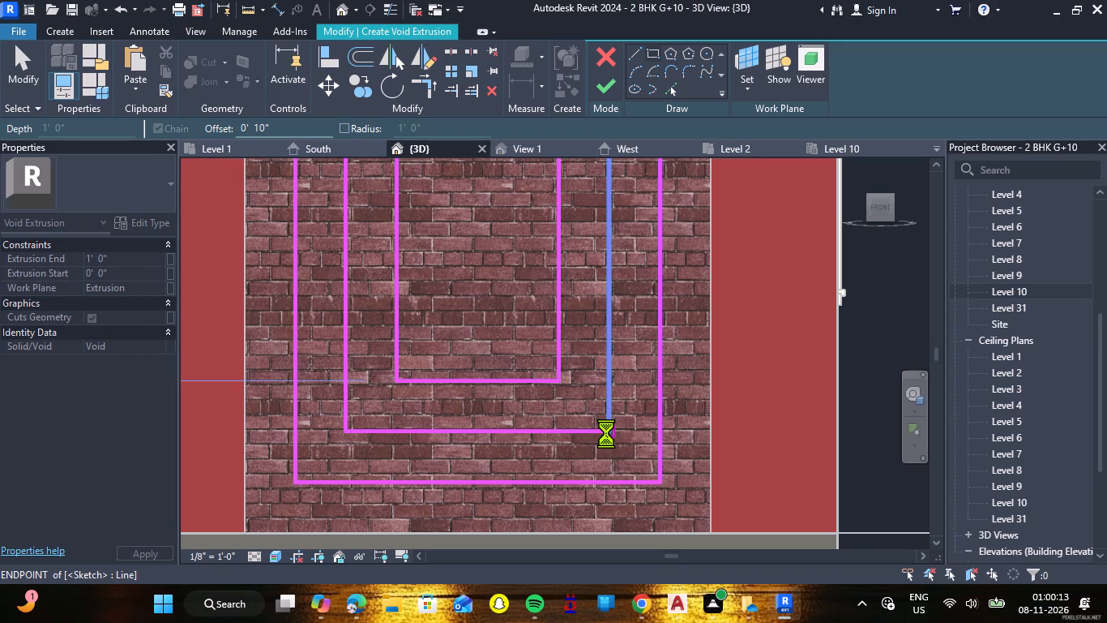
Sketch a fourth rectangle offset 0' 10" inside the third, spanning its top-right to bottom-left corners.
scroll(606, 433, down, 11)
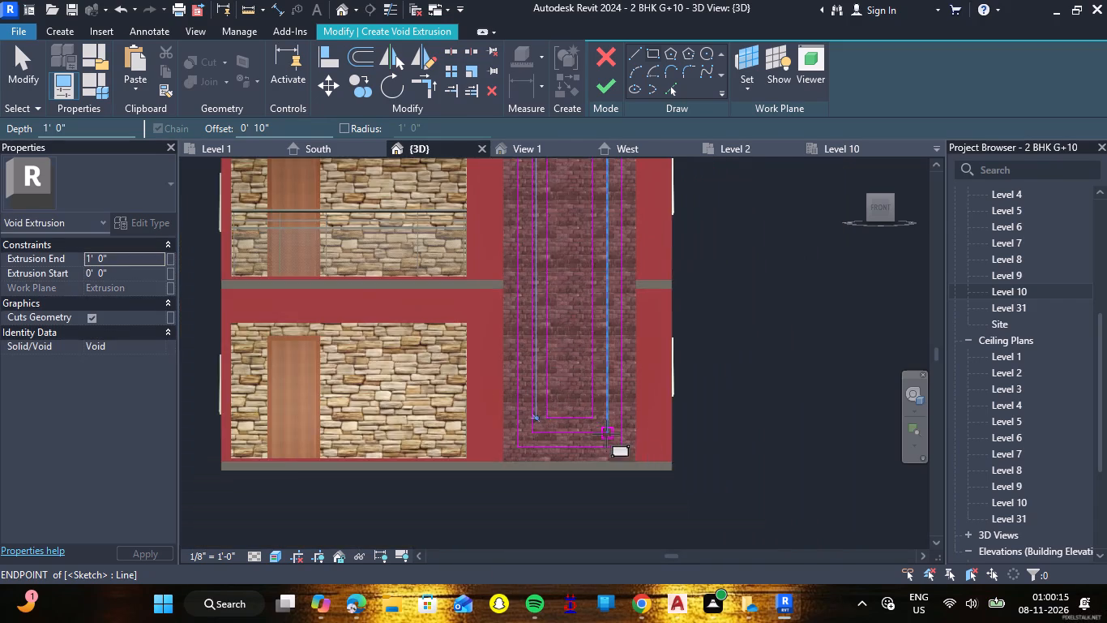
scroll(606, 434, down, 14)
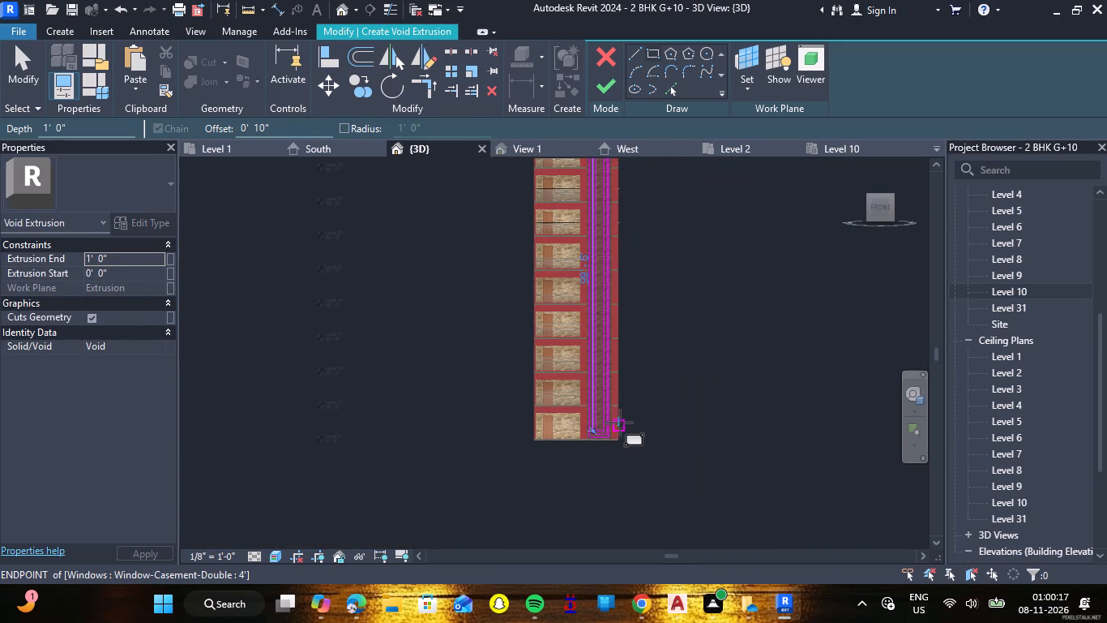
scroll(620, 423, down, 3)
scroll(620, 300, up, 18)
scroll(602, 315, up, 11)
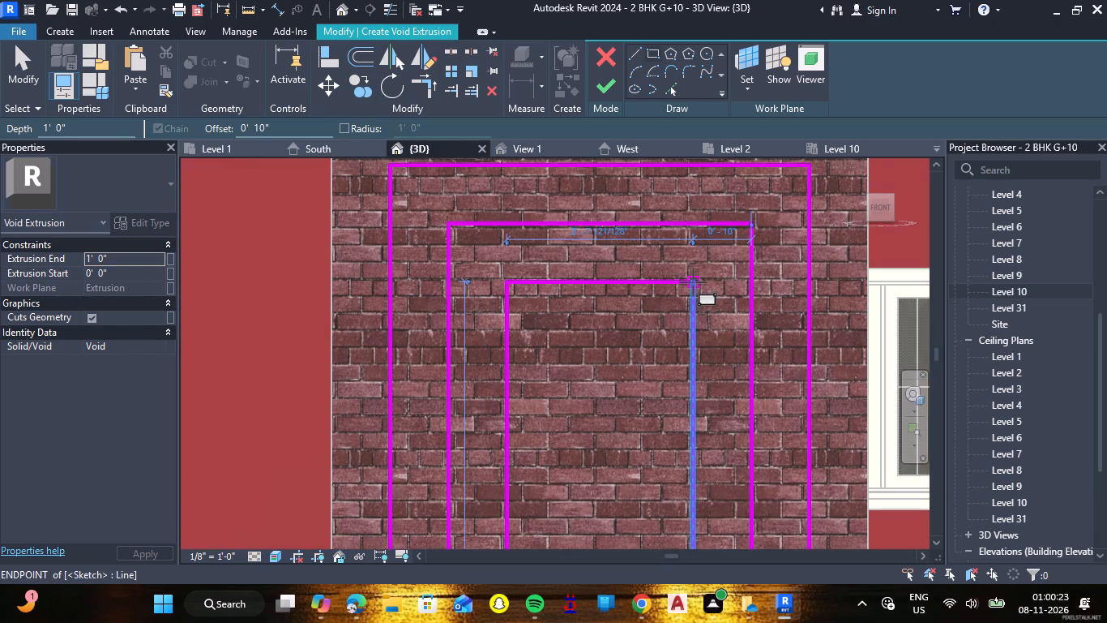
click(693, 282)
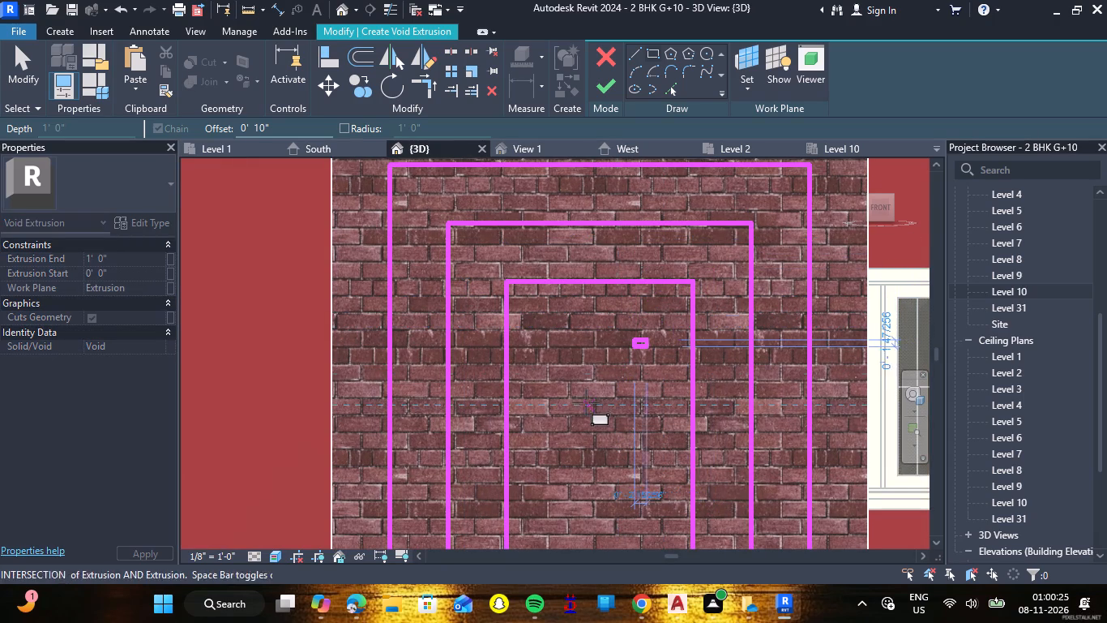
scroll(553, 456, down, 8)
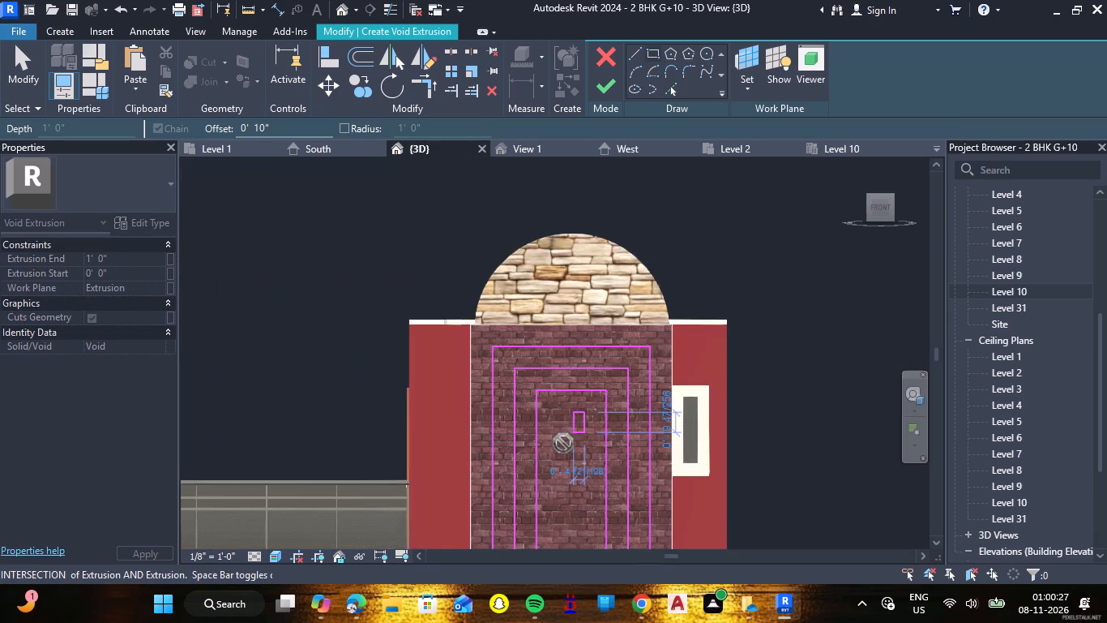
scroll(563, 443, down, 13)
scroll(564, 433, down, 13)
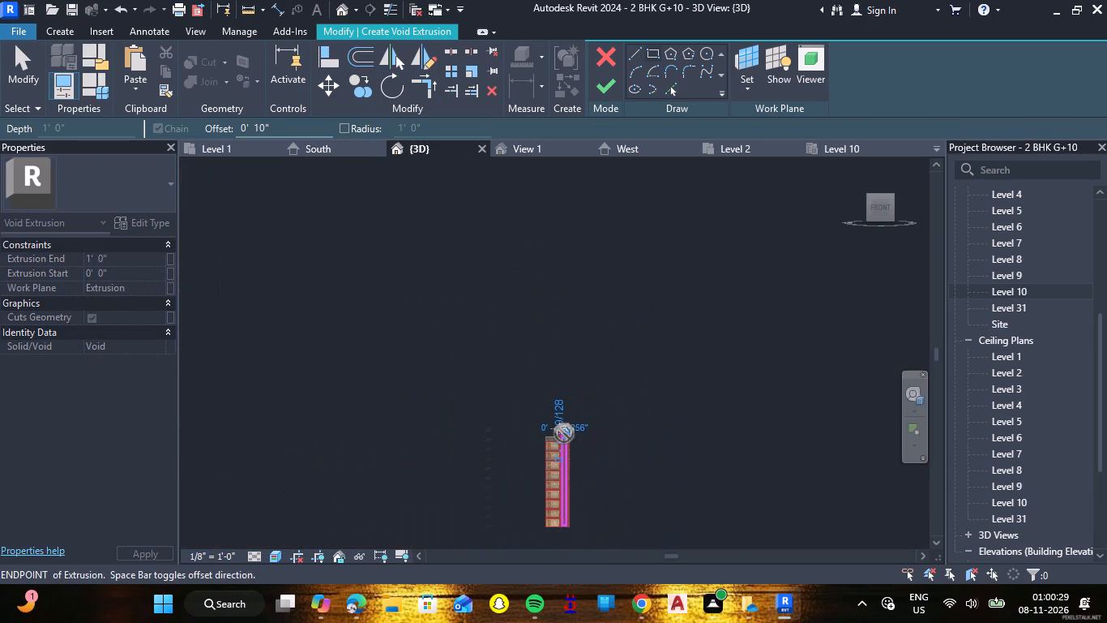
scroll(559, 544, up, 8)
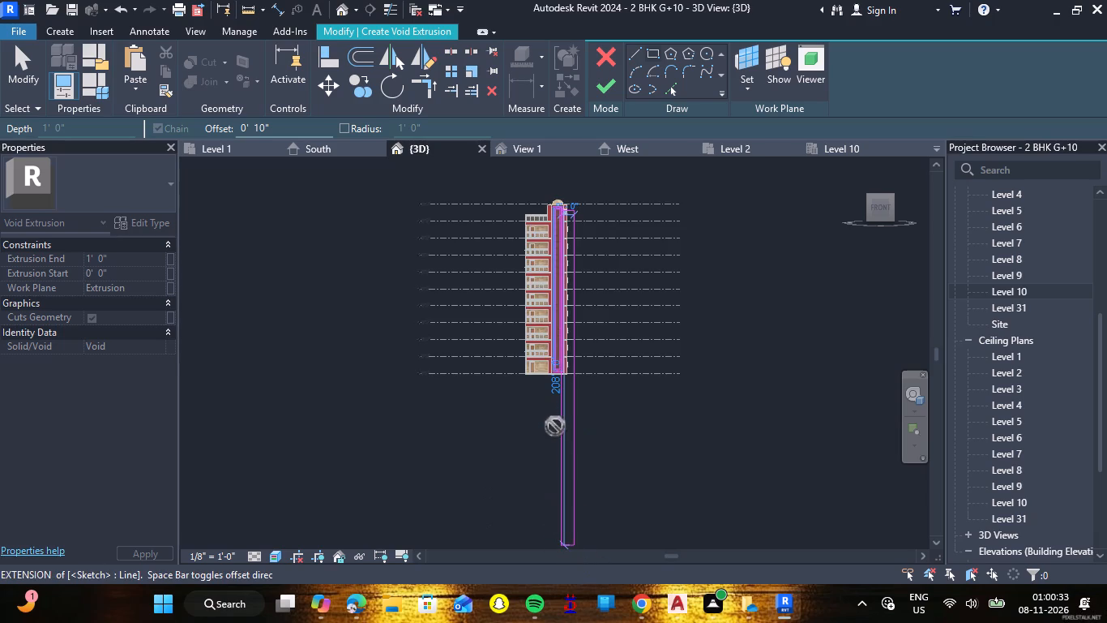
scroll(559, 365, up, 19)
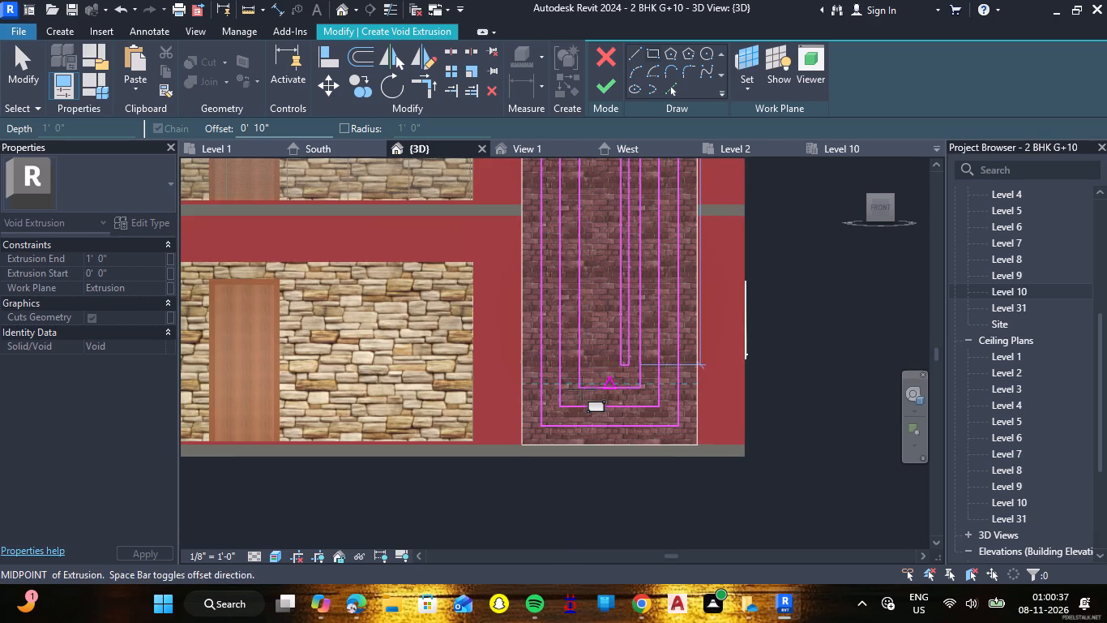
click(575, 387)
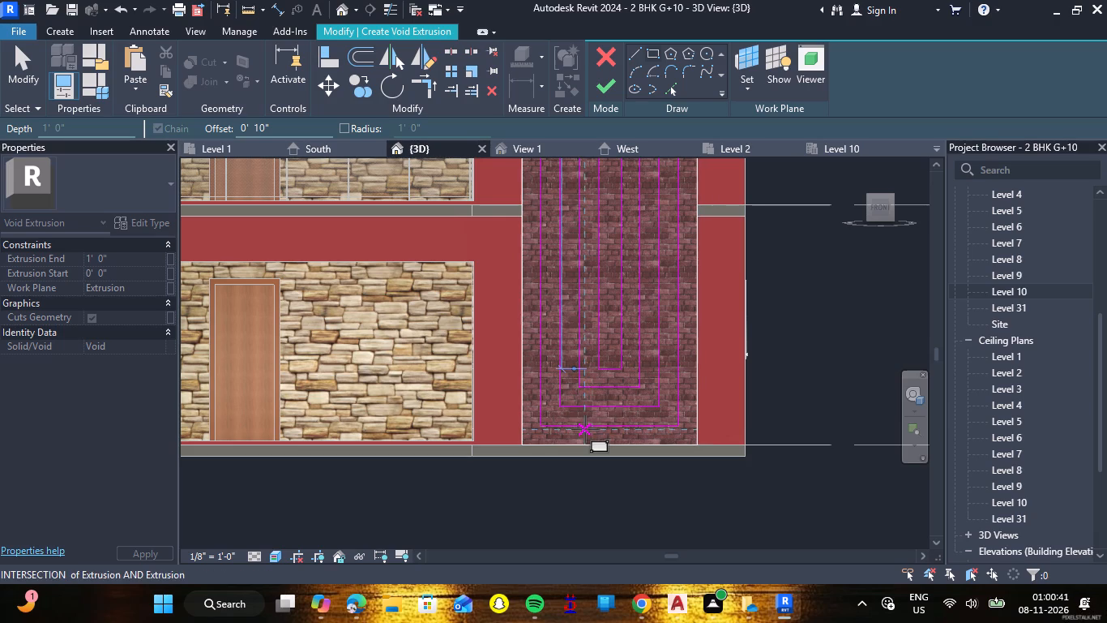
Finish the sketch of the four nested rectangles as a void extrusion in the brick strip.
click(604, 93)
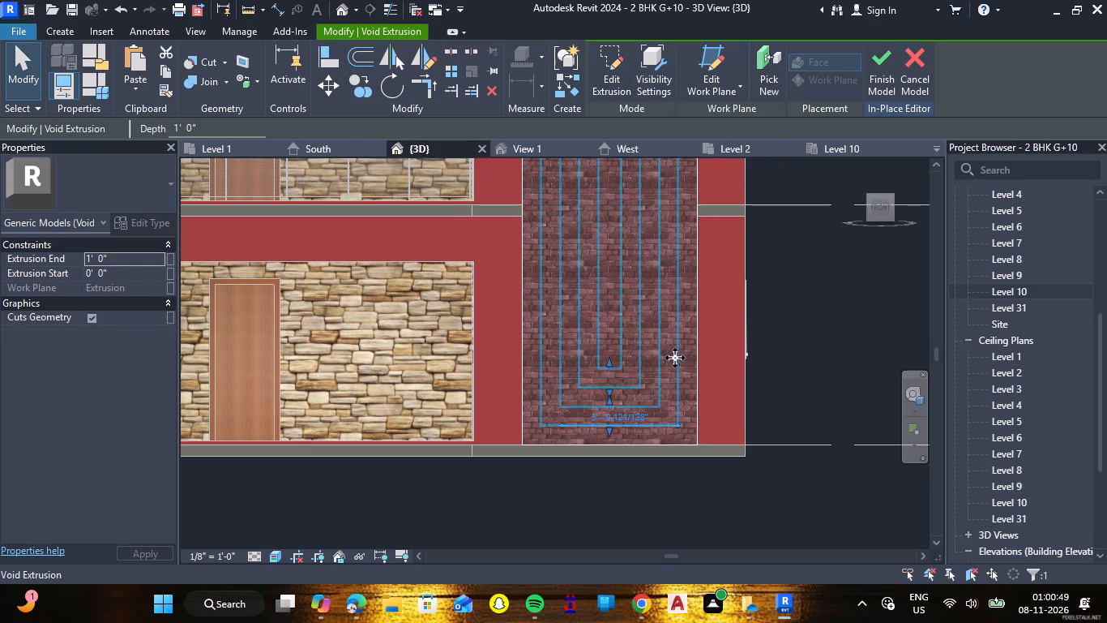
scroll(675, 358, down, 15)
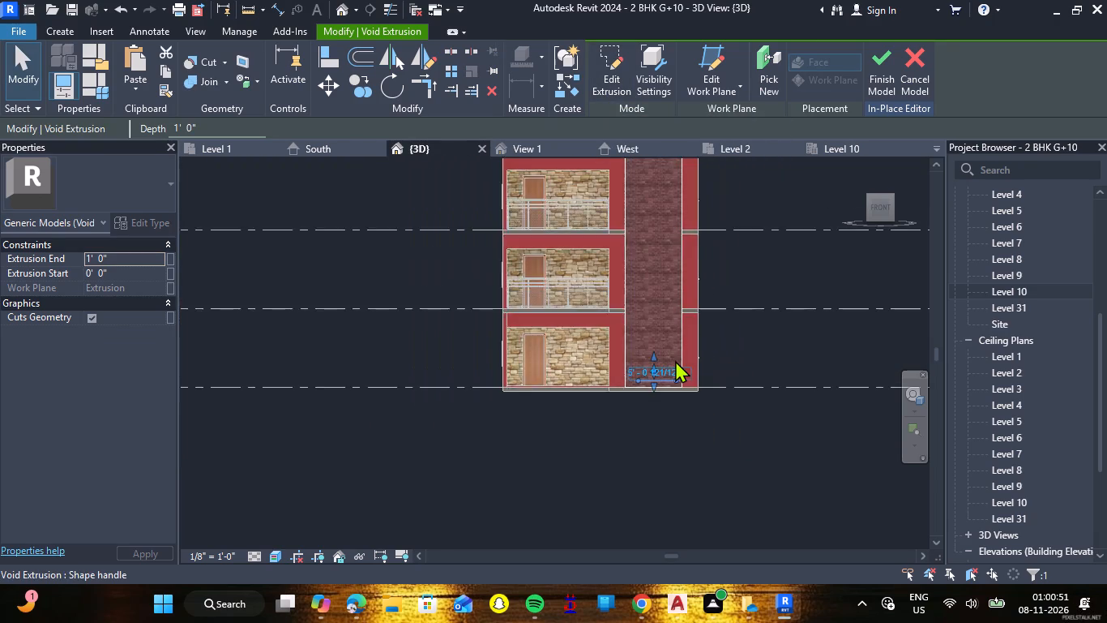
scroll(675, 360, down, 7)
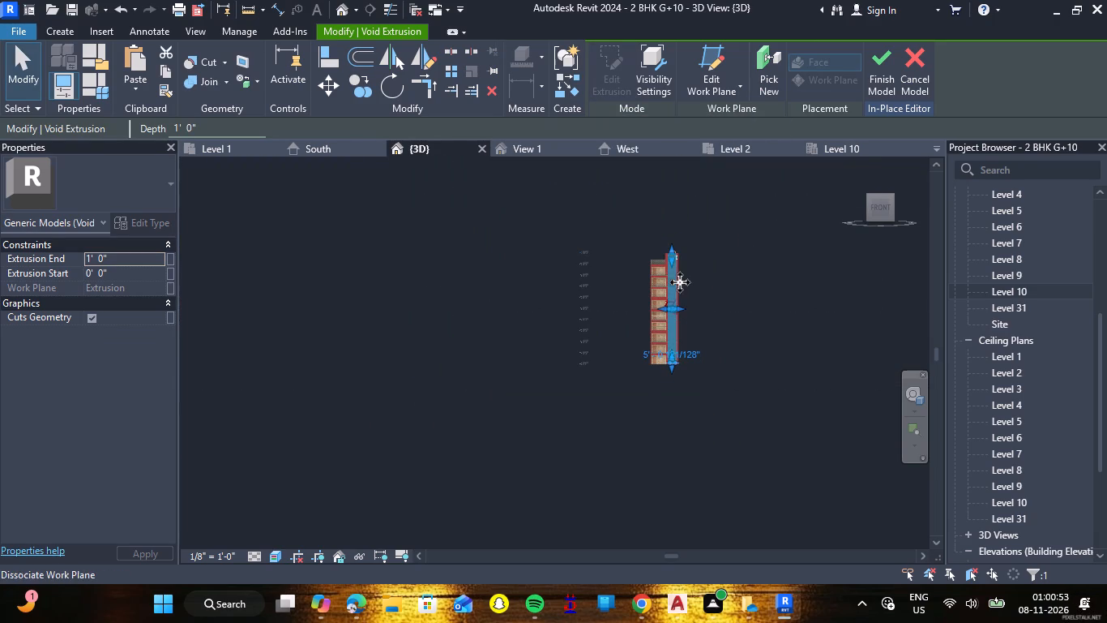
scroll(677, 277, up, 17)
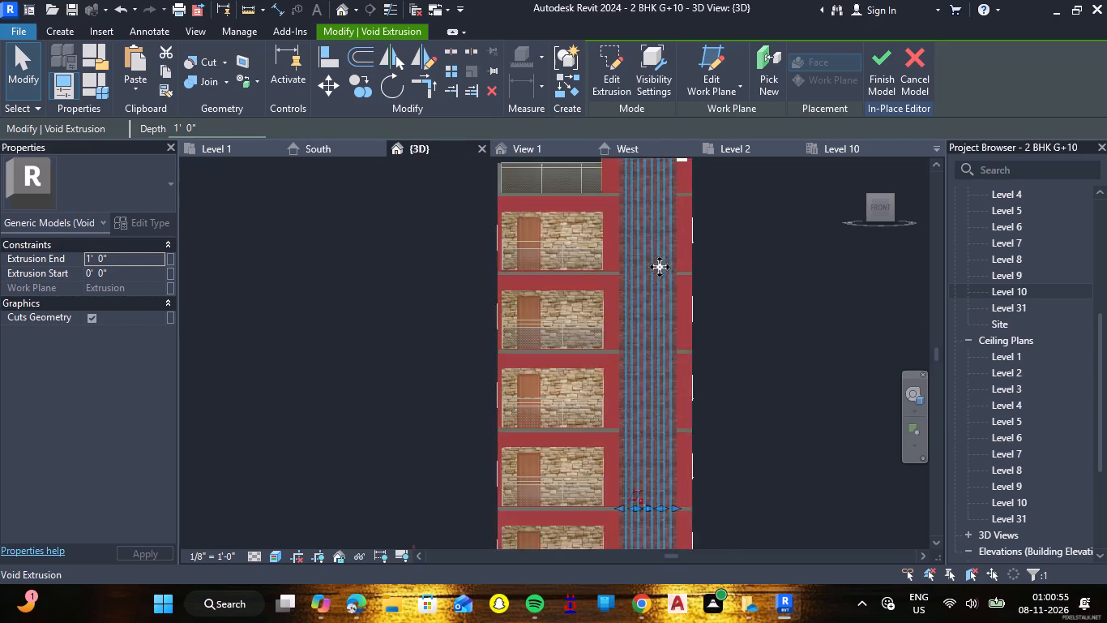
Examine the nested rectangular void borders along the brick strip, up to its top end.
scroll(660, 267, up, 10)
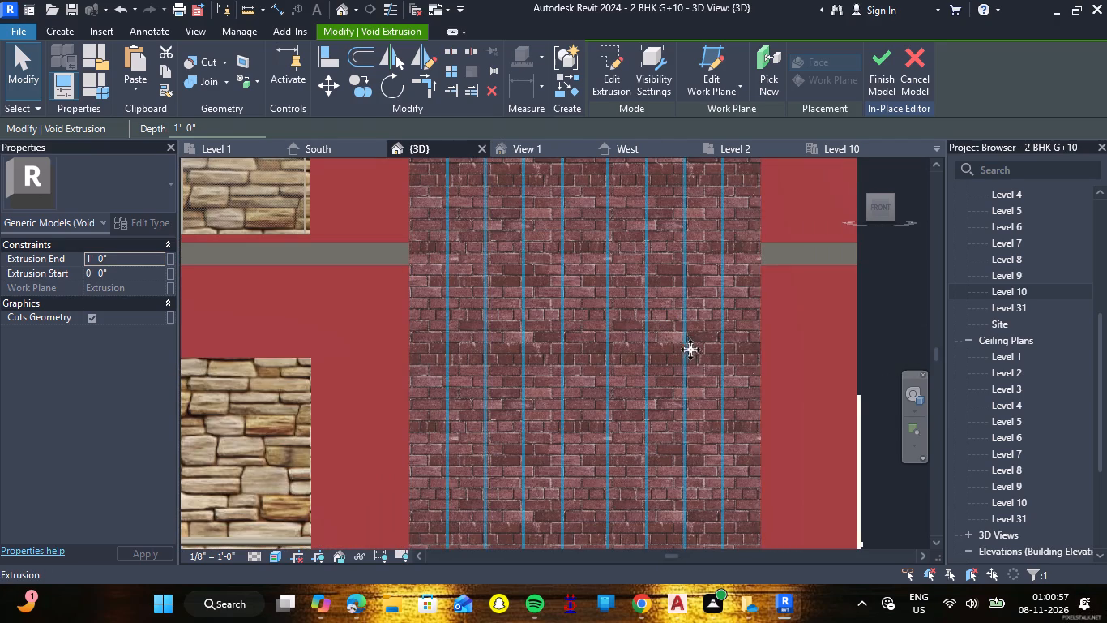
click(685, 359)
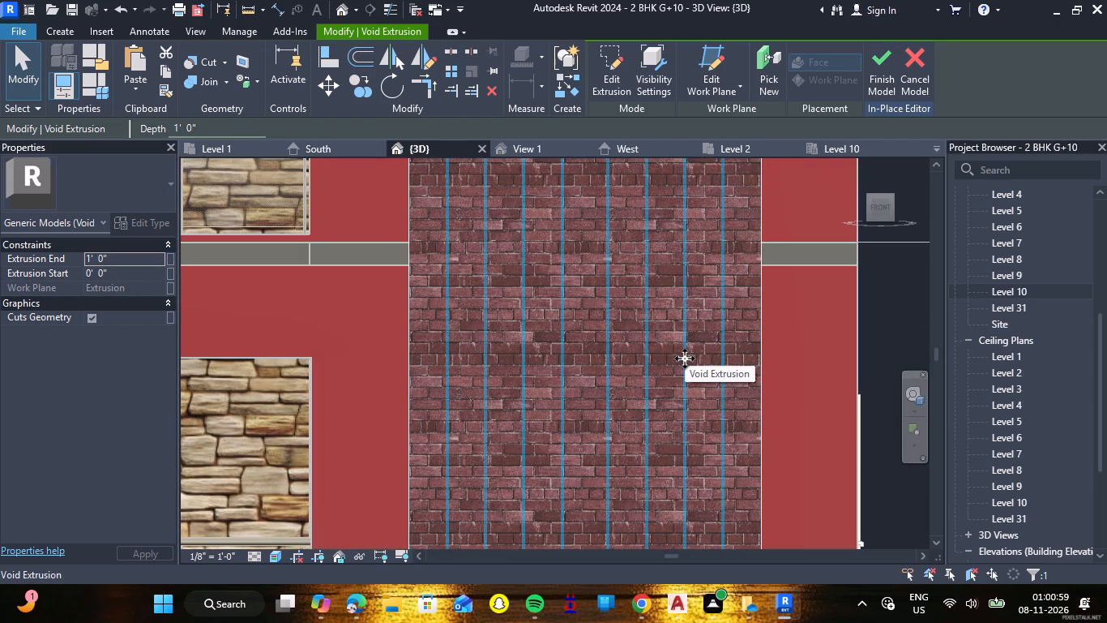
scroll(685, 359, down, 8)
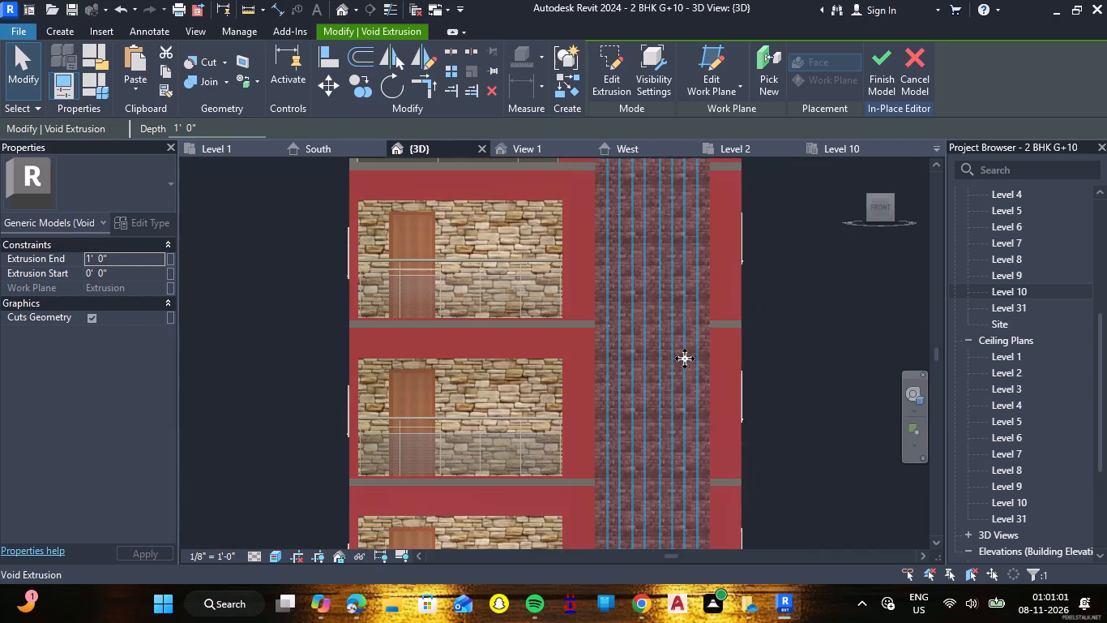
scroll(685, 359, down, 6)
scroll(688, 221, up, 5)
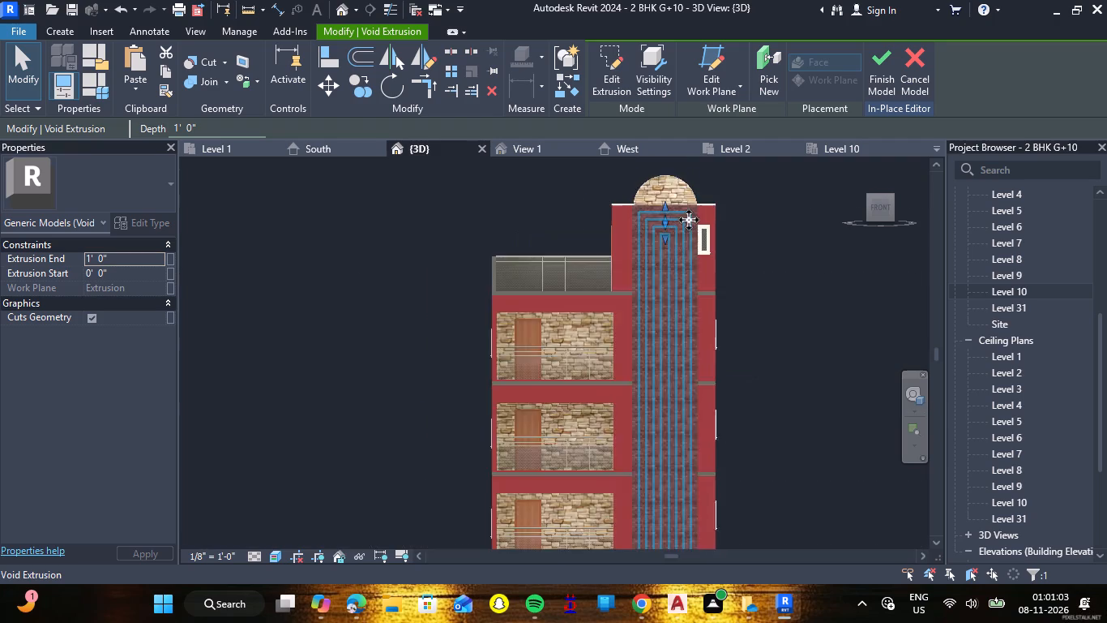
scroll(689, 220, up, 12)
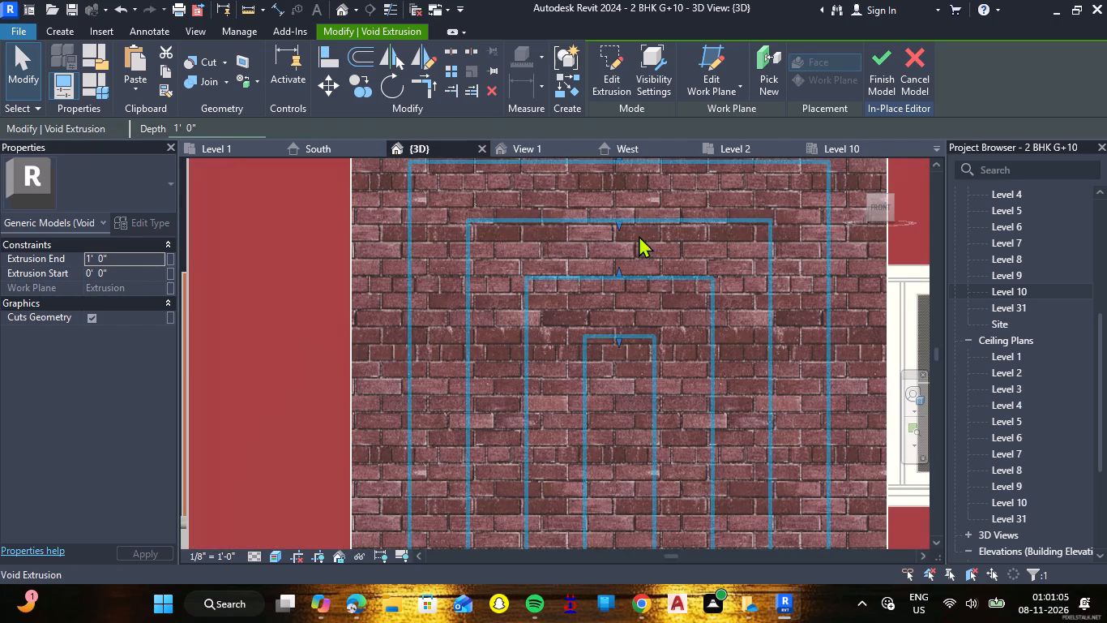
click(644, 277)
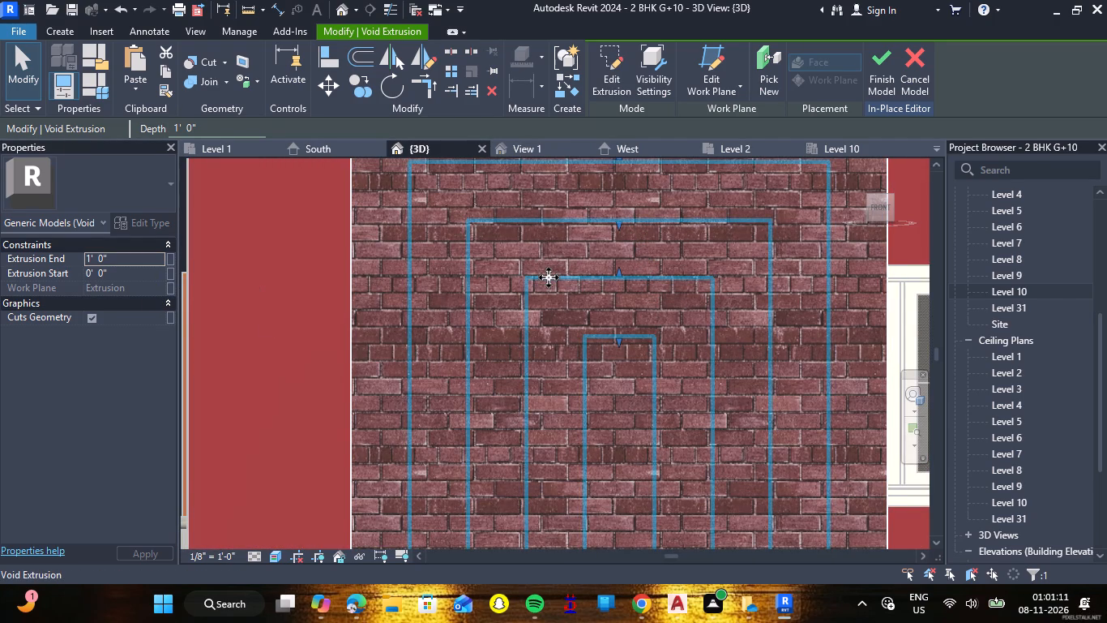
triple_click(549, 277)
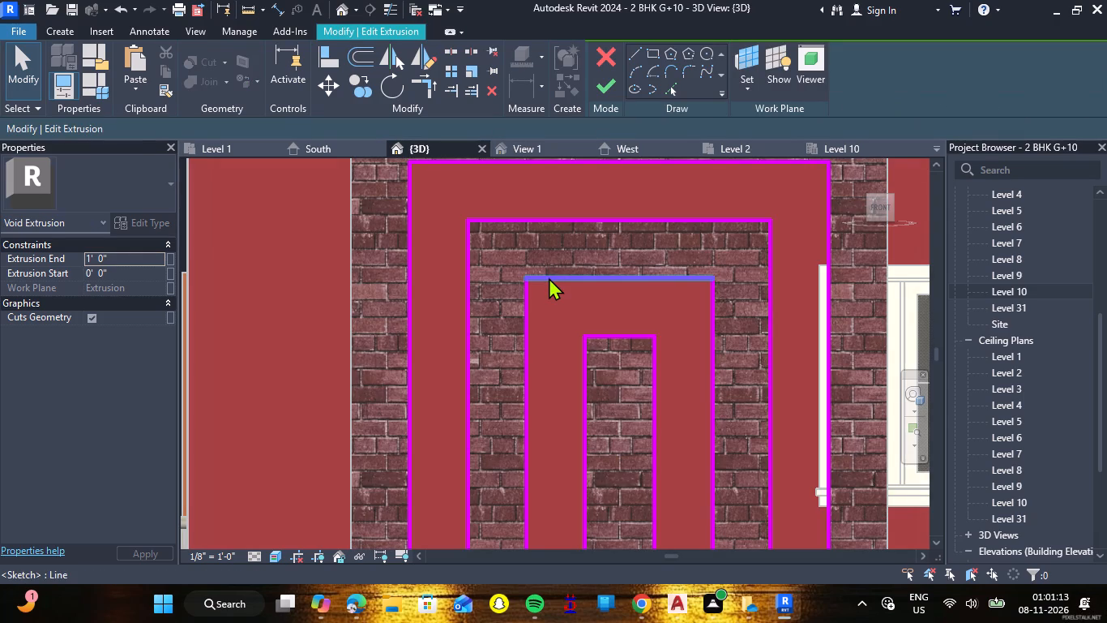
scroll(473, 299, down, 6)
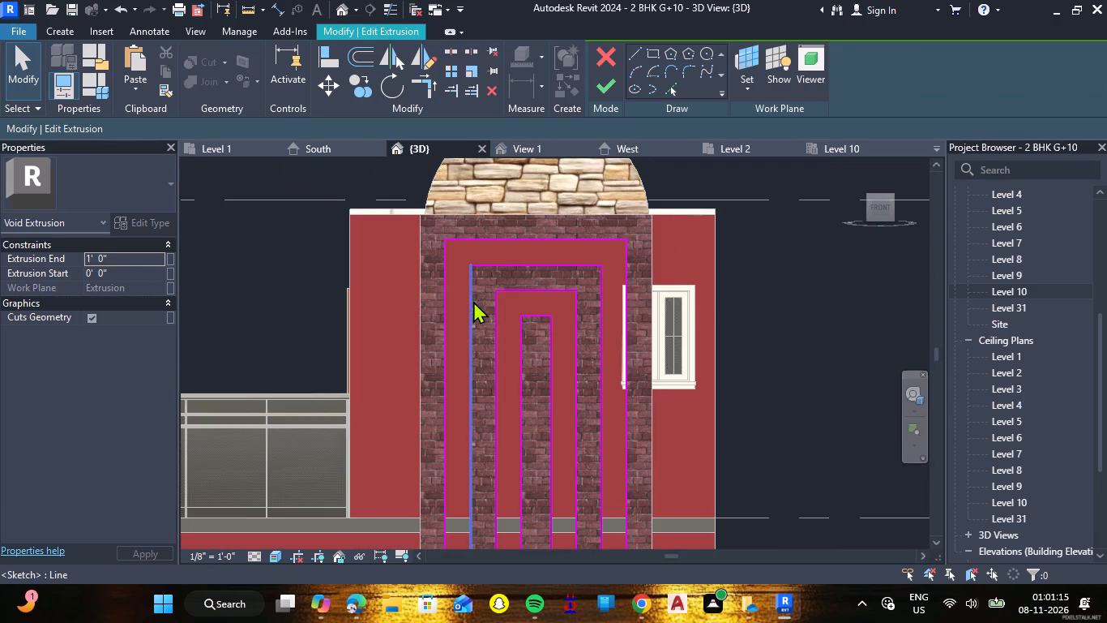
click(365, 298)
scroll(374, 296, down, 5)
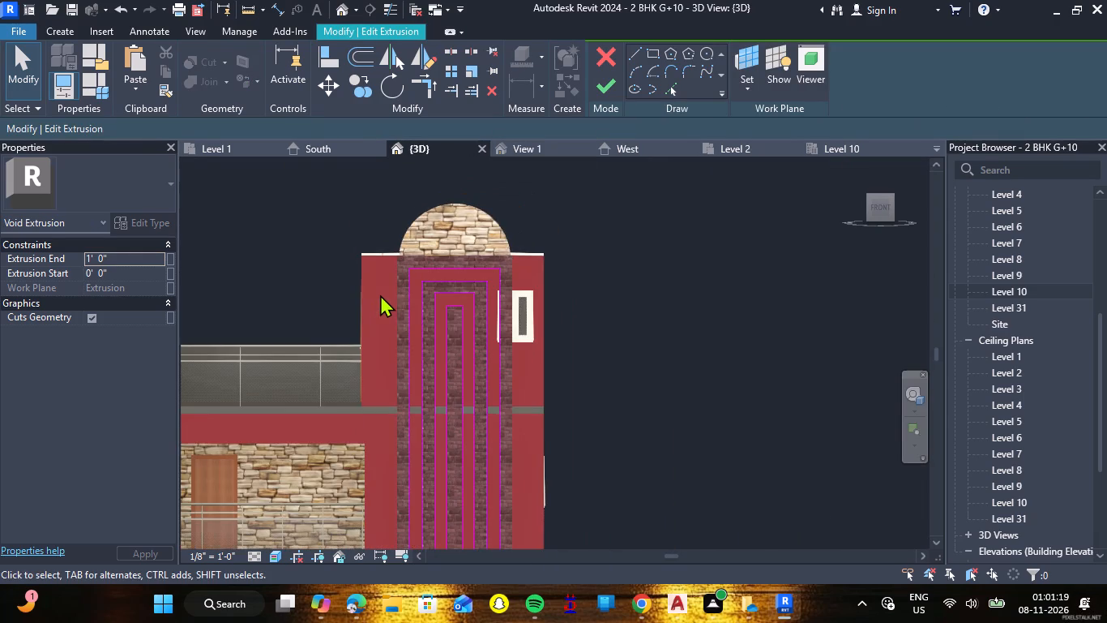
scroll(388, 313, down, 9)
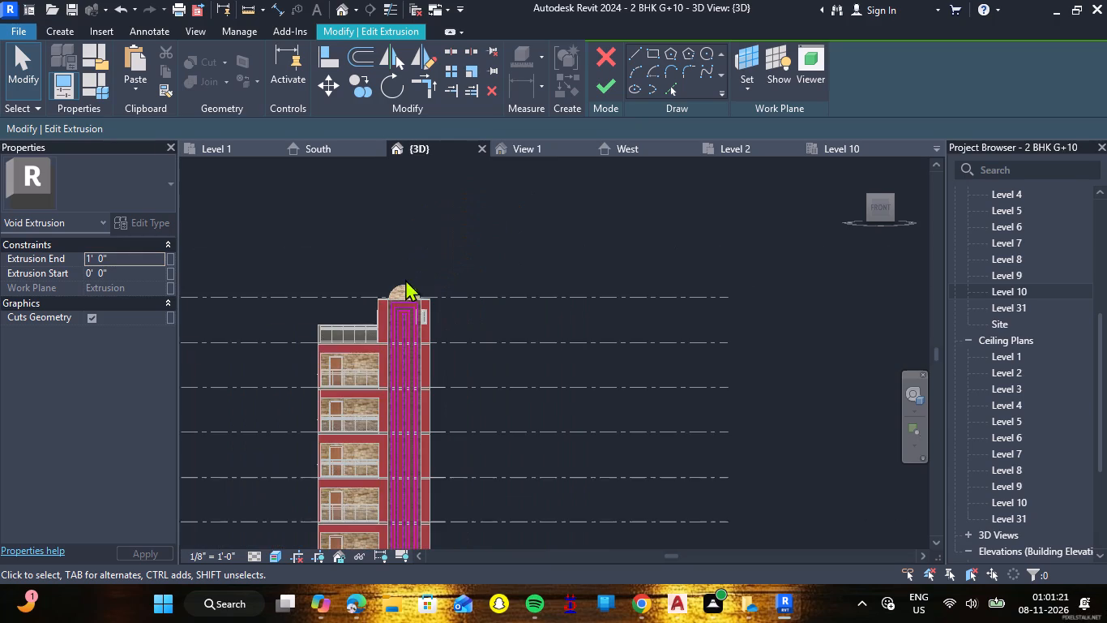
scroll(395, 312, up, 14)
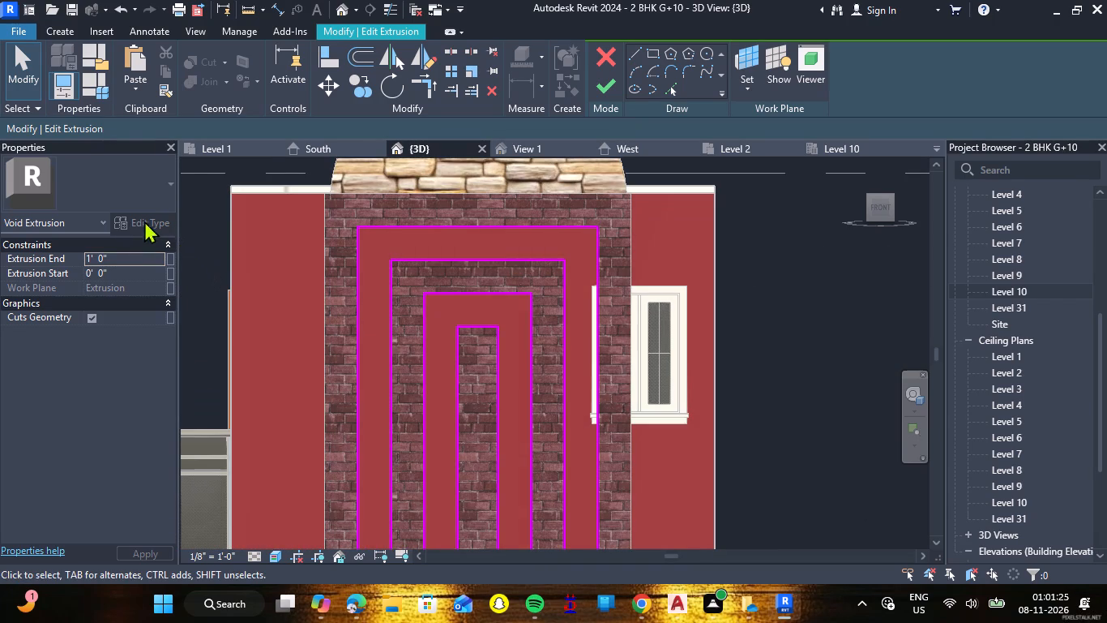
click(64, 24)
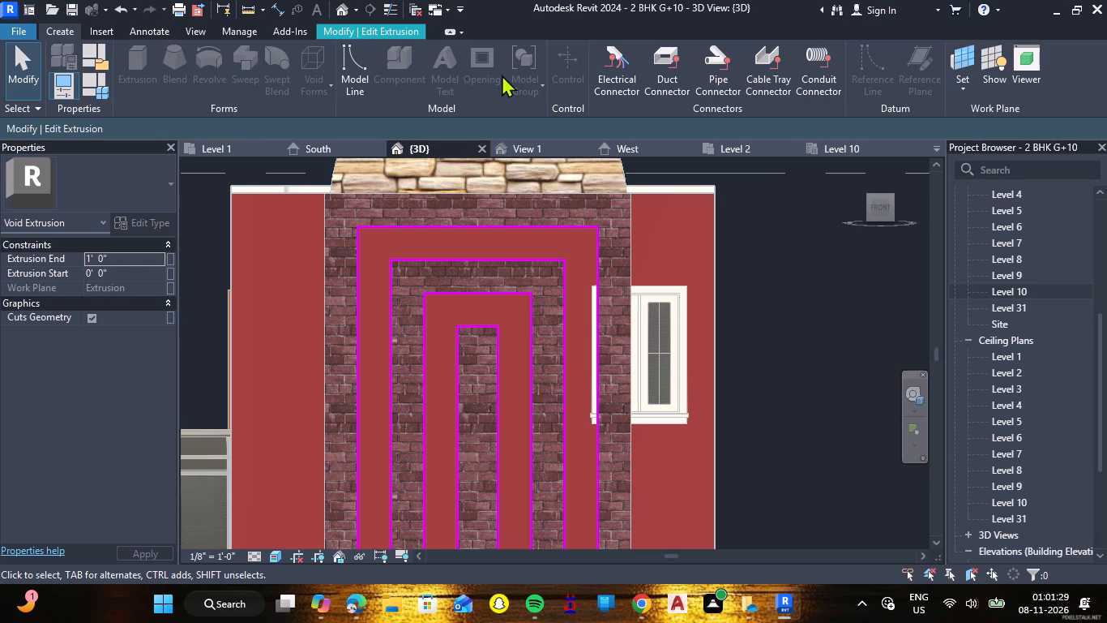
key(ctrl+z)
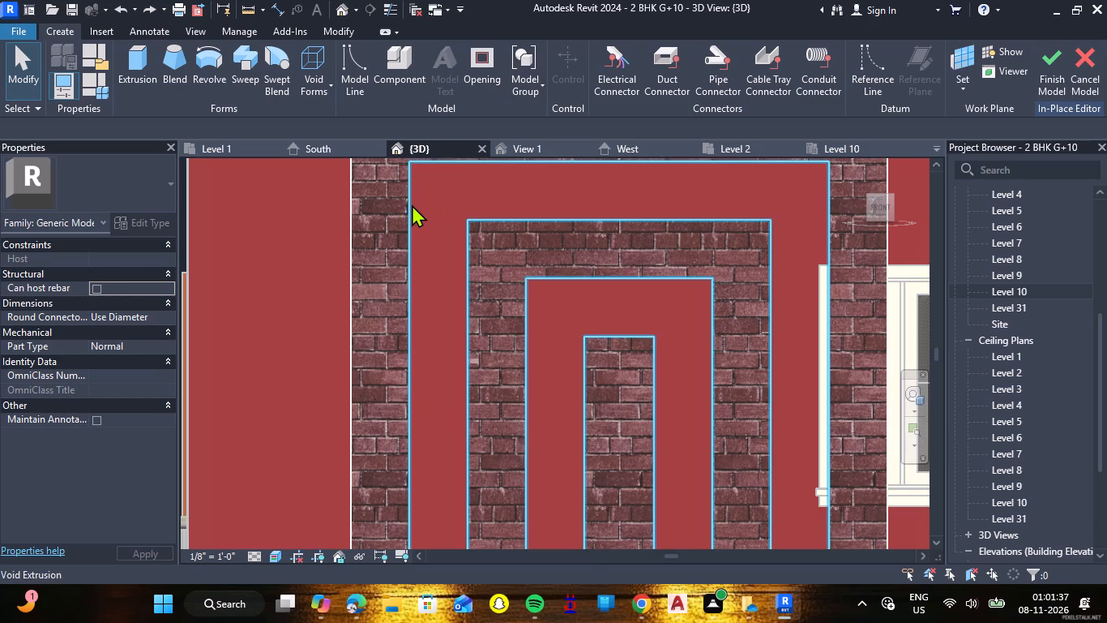
Start a solid extrusion and sketch a rectangle covering the whole brick strip, from its top-left corner to its bottom-right corner.
scroll(411, 206, down, 7)
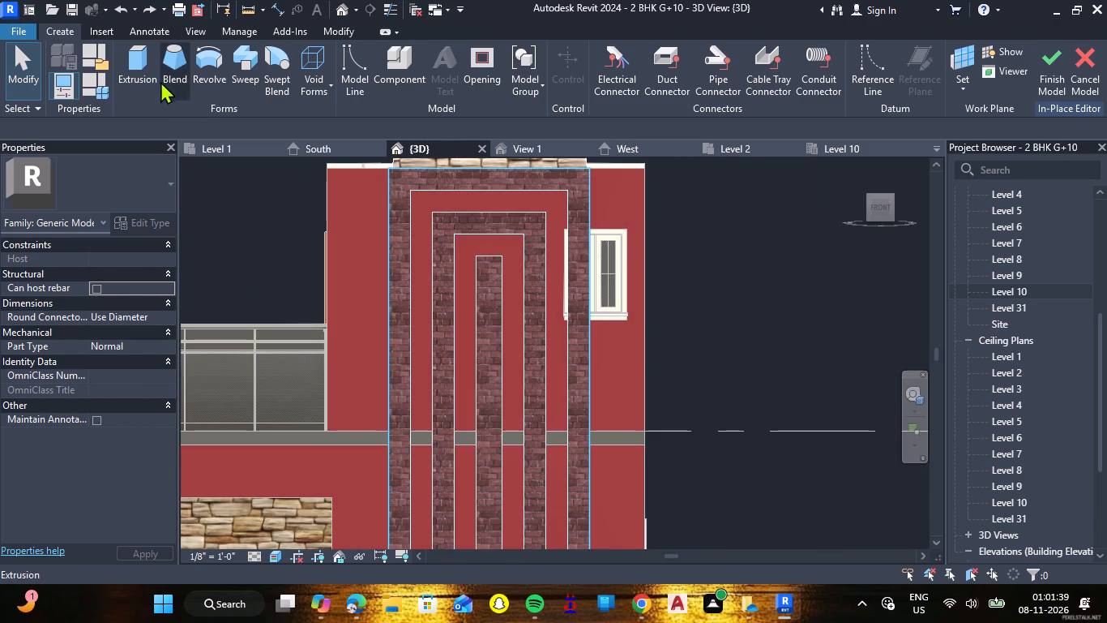
click(144, 71)
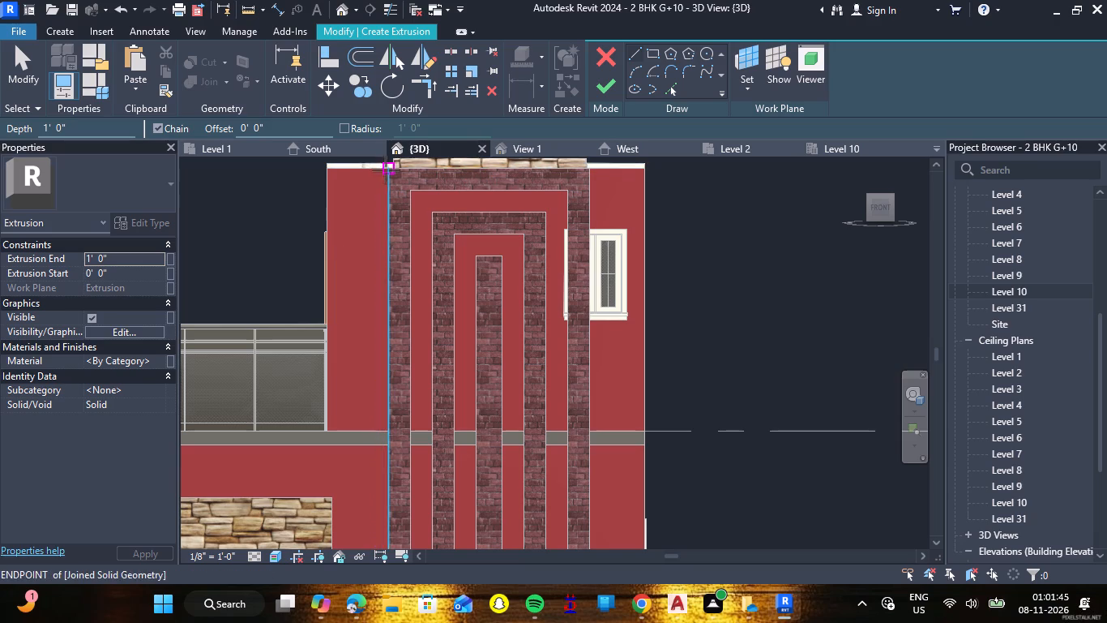
click(650, 58)
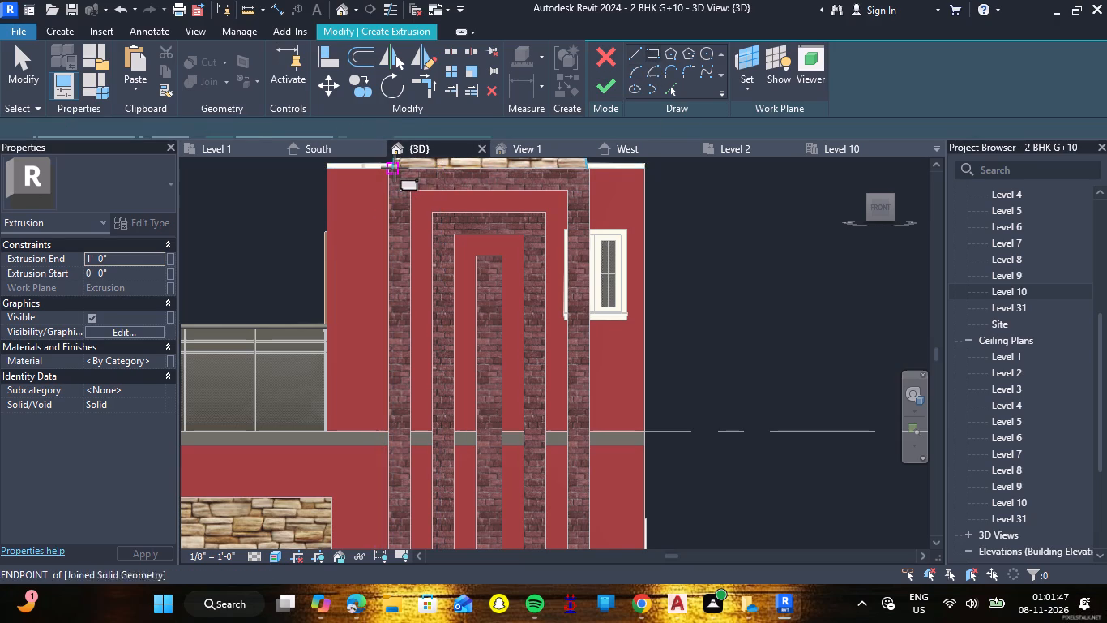
click(387, 170)
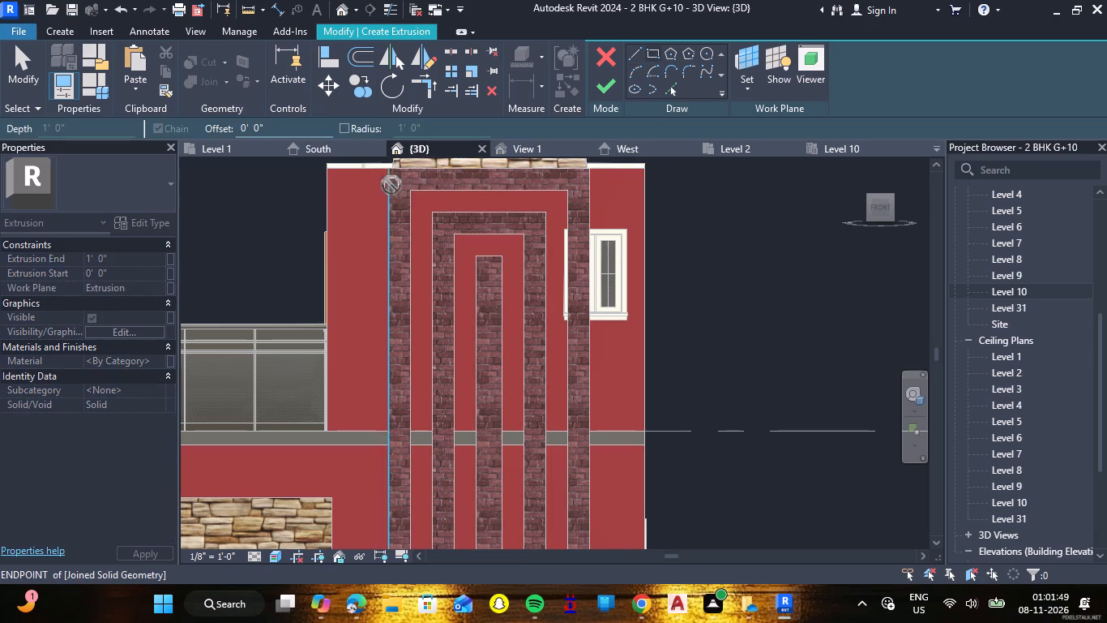
scroll(456, 294, down, 12)
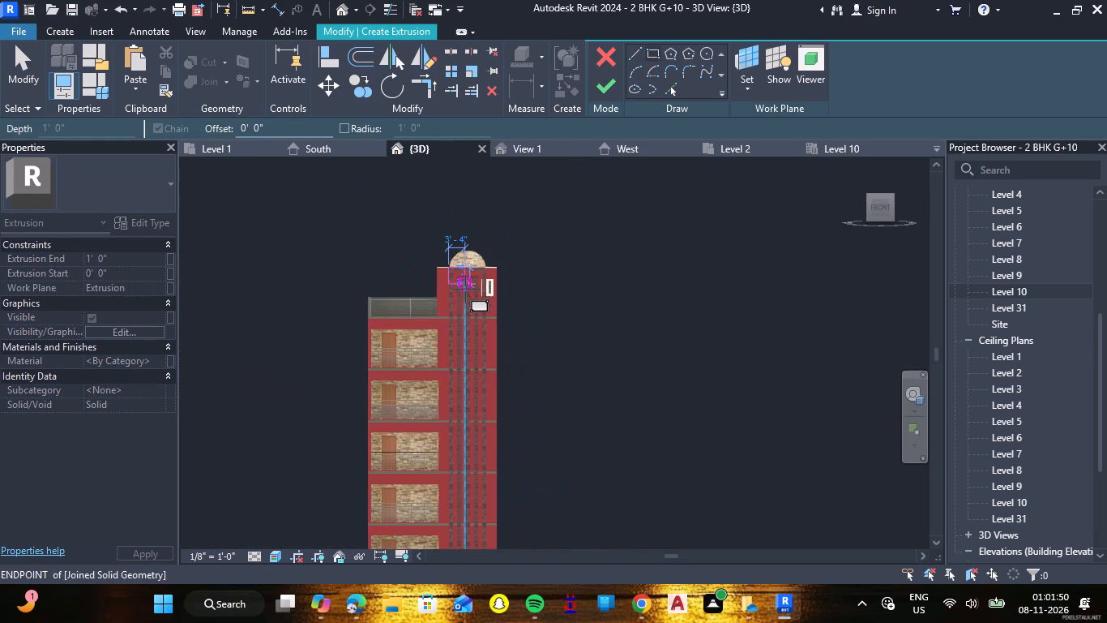
scroll(465, 294, down, 6)
scroll(475, 506, up, 2)
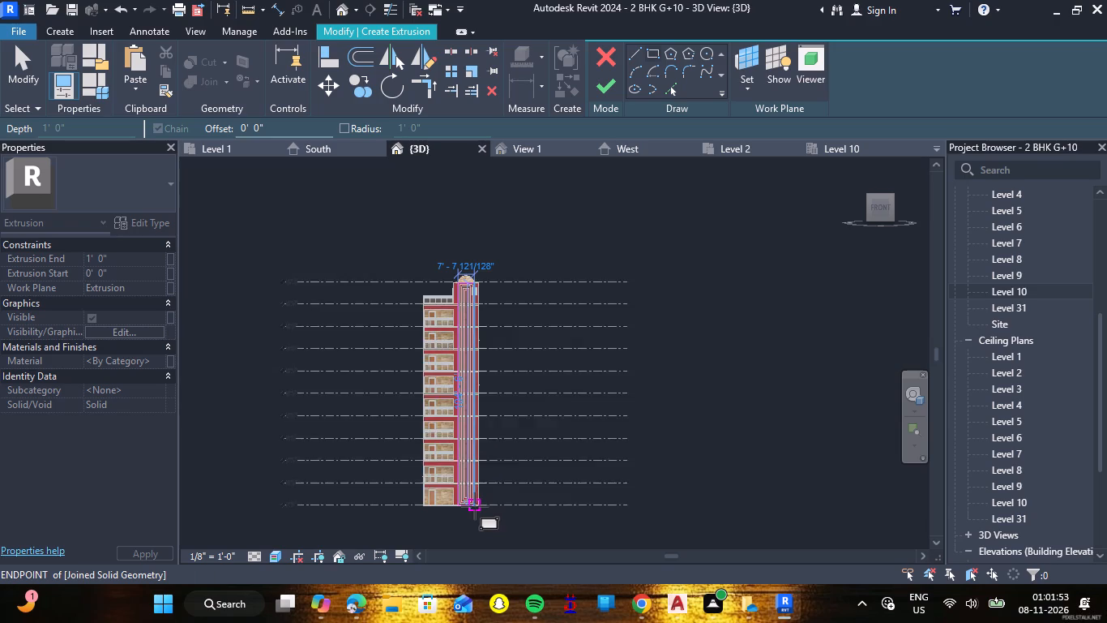
scroll(475, 506, up, 18)
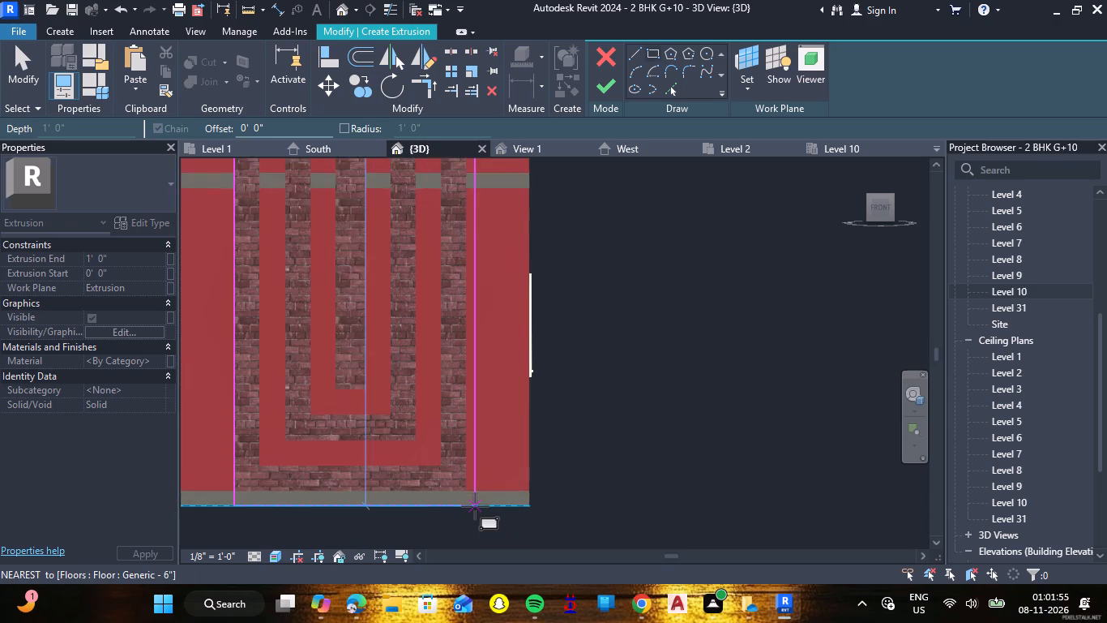
scroll(454, 489, up, 11)
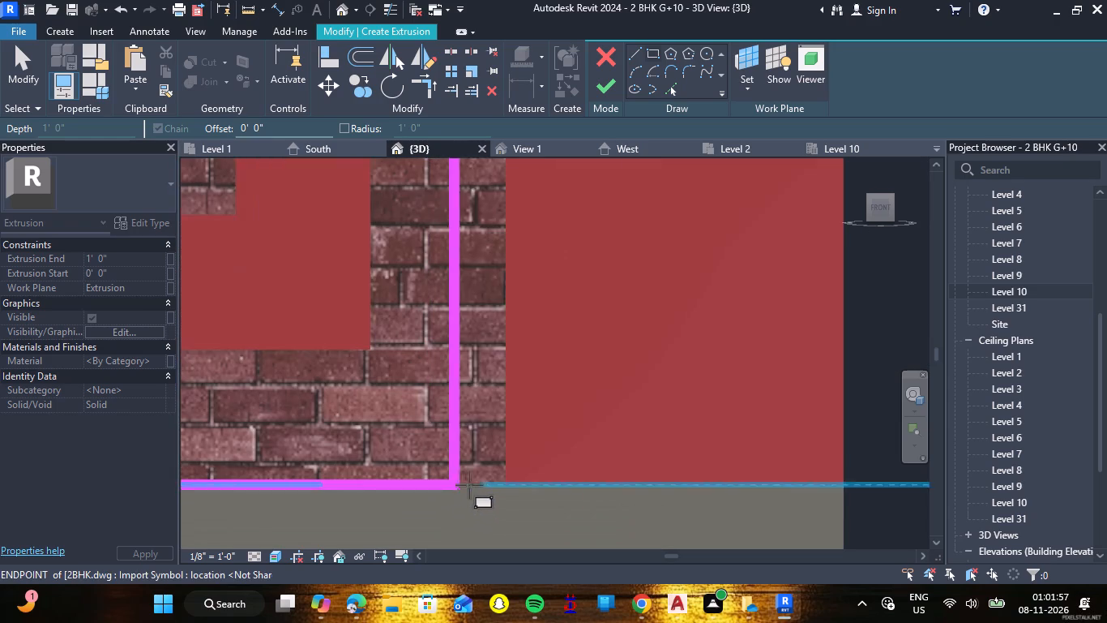
click(511, 488)
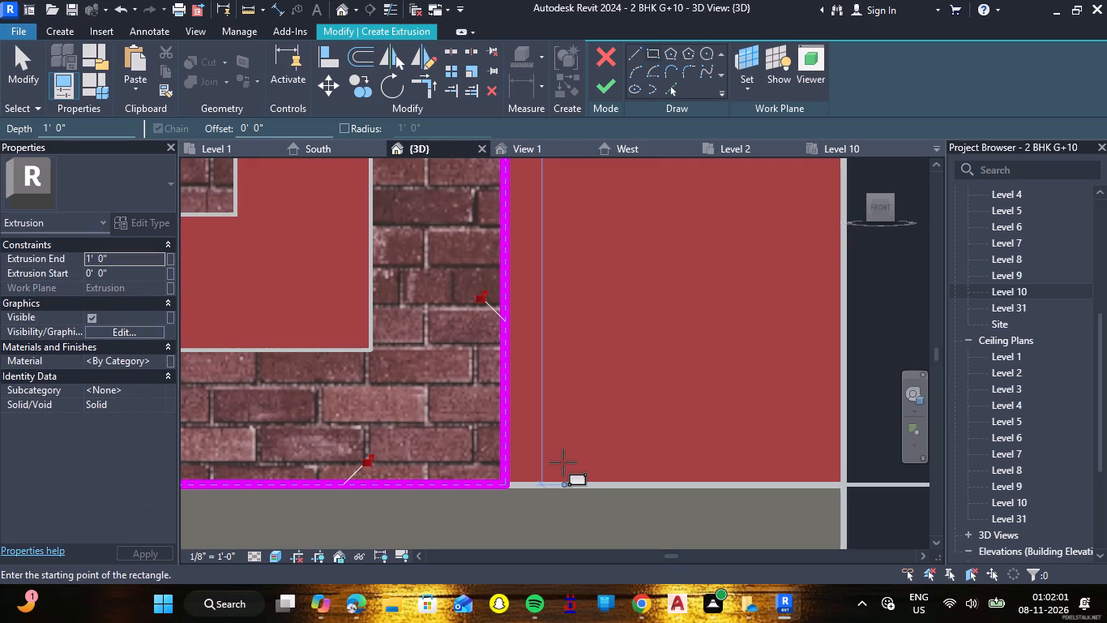
Set the new extrusion's end to -12 mm.
click(120, 260)
text(-12MM)
key(Return)
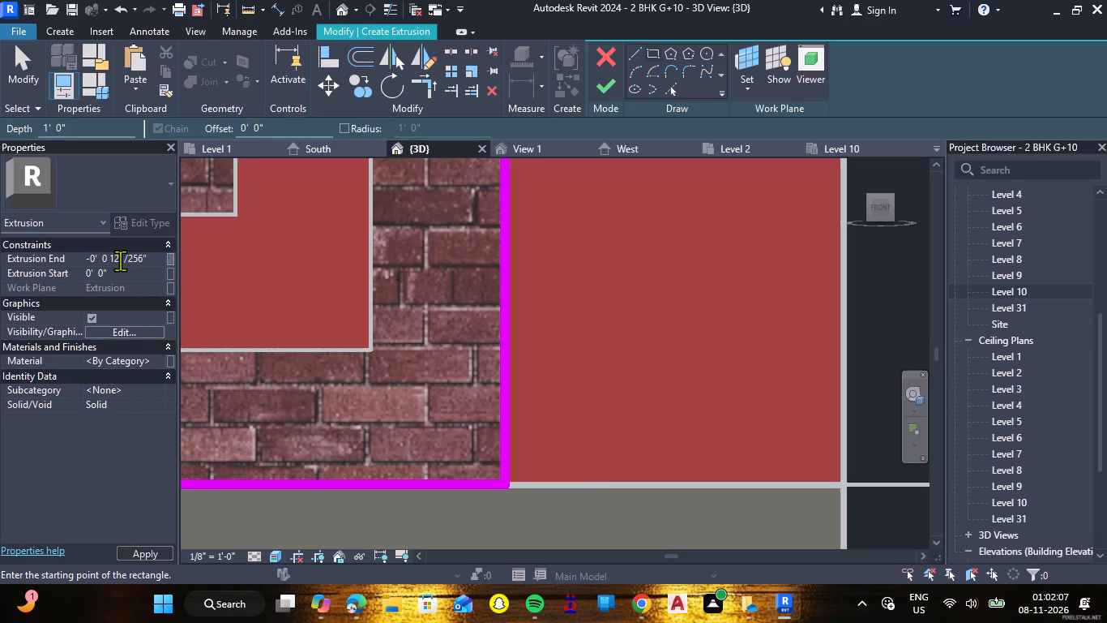
Assign the Gypsum Wall Board material to the new extrusion.
scroll(408, 347, down, 17)
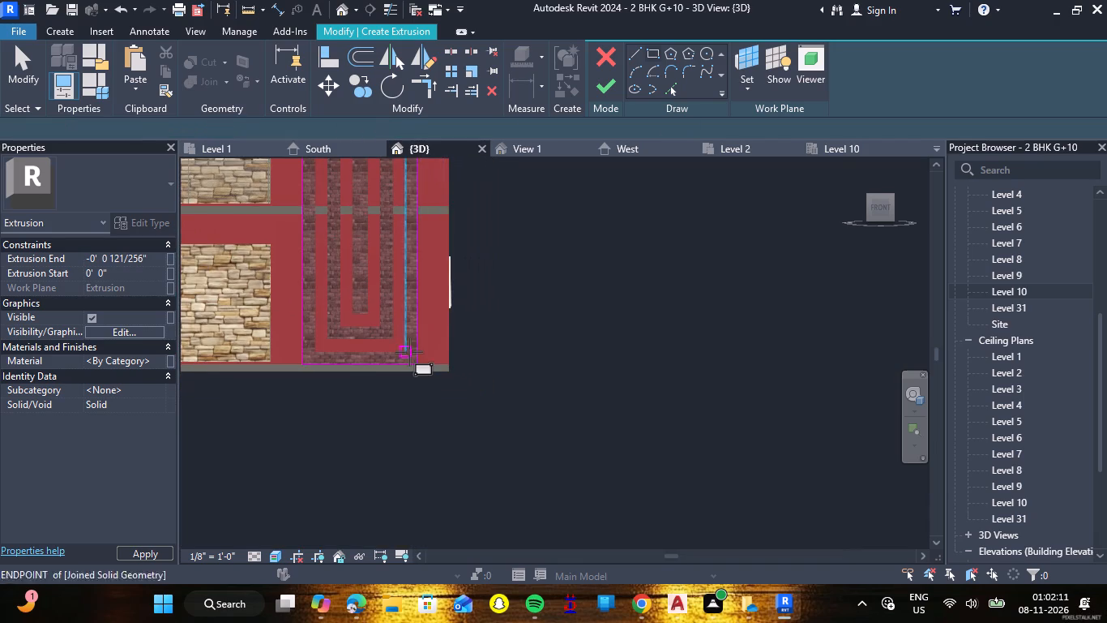
scroll(409, 352, down, 11)
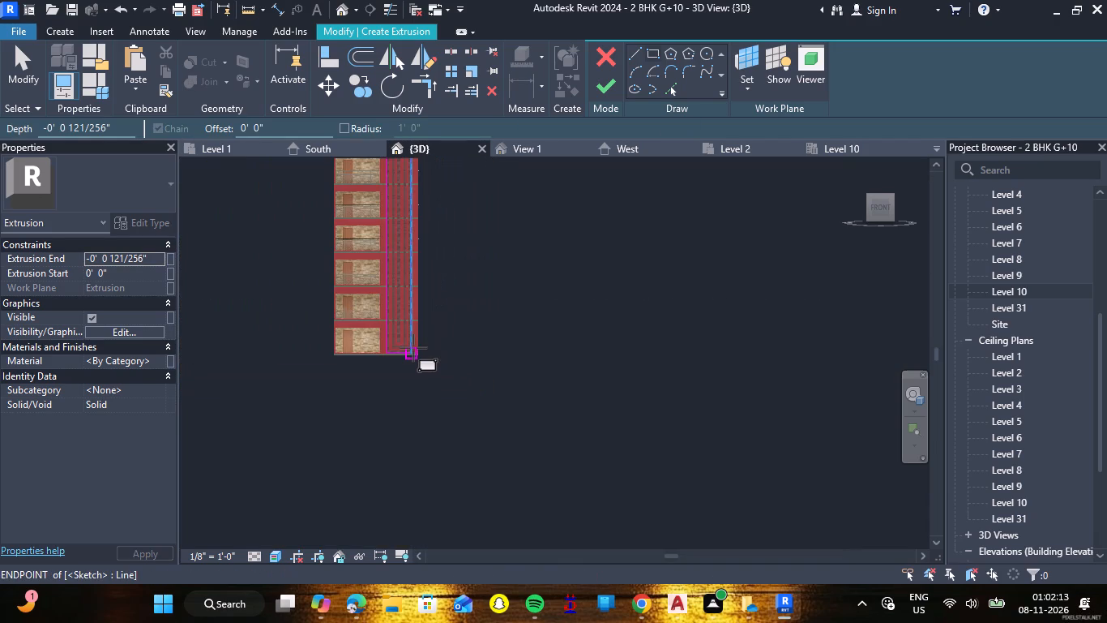
click(161, 363)
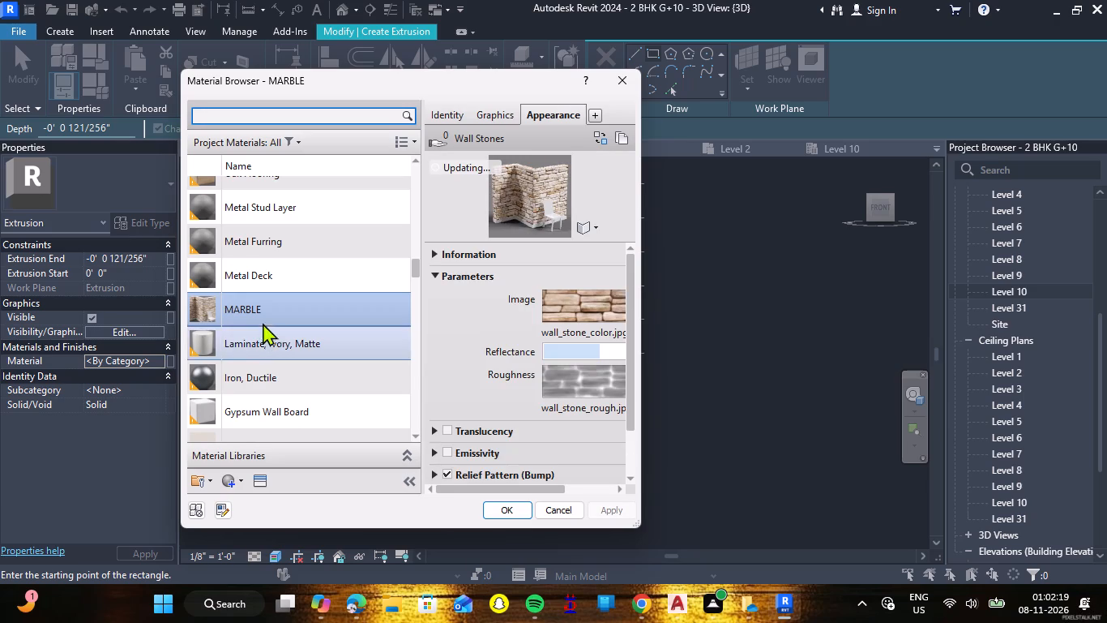
scroll(284, 320, down, 2)
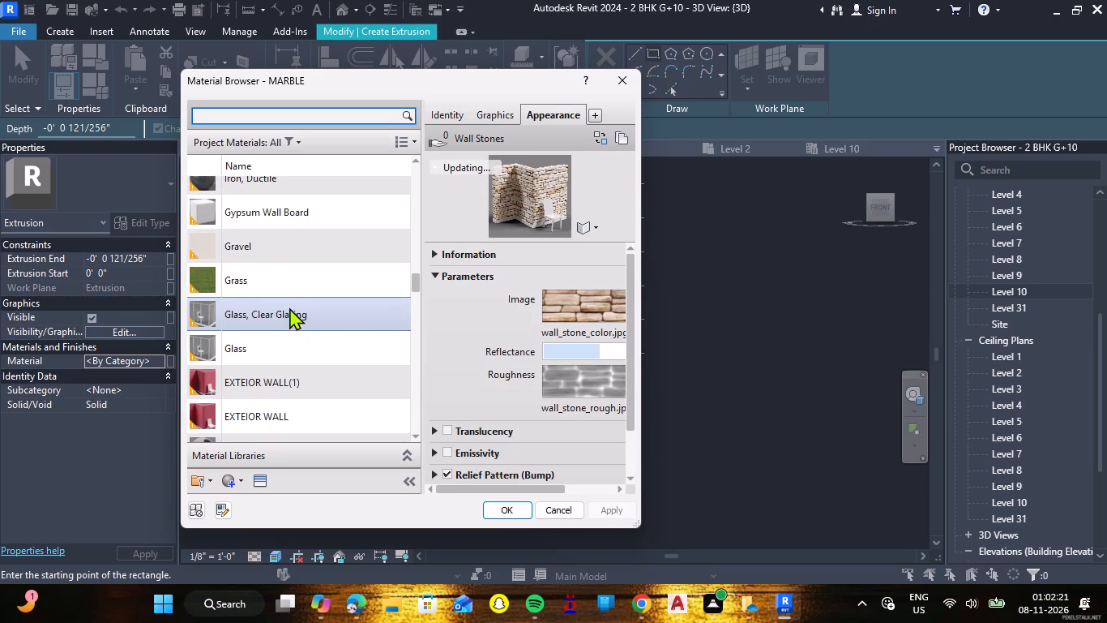
click(288, 221)
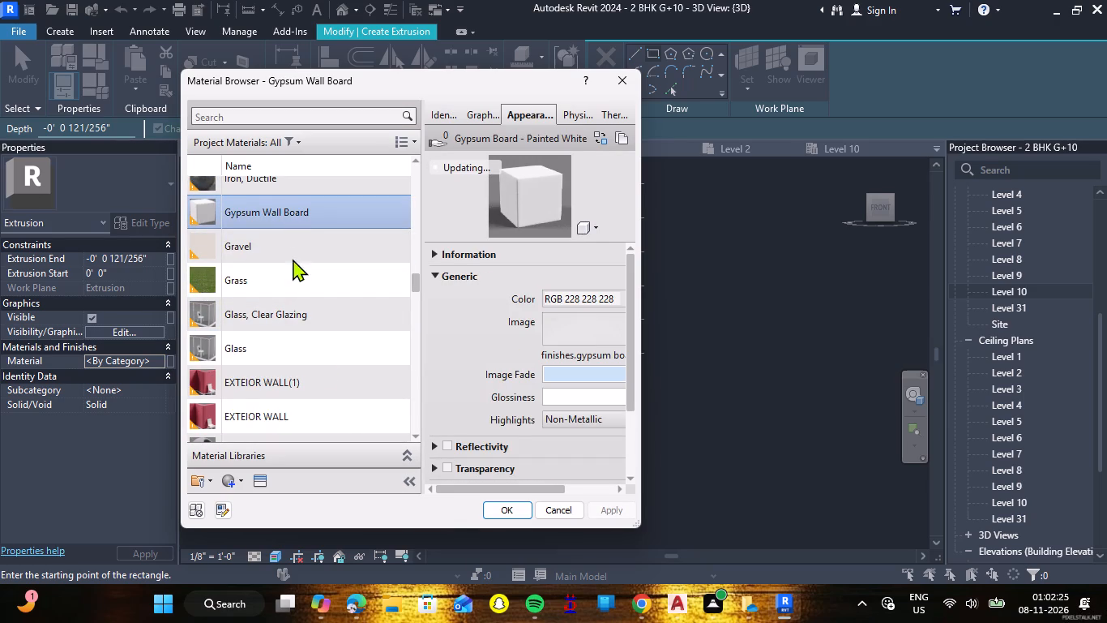
click(500, 509)
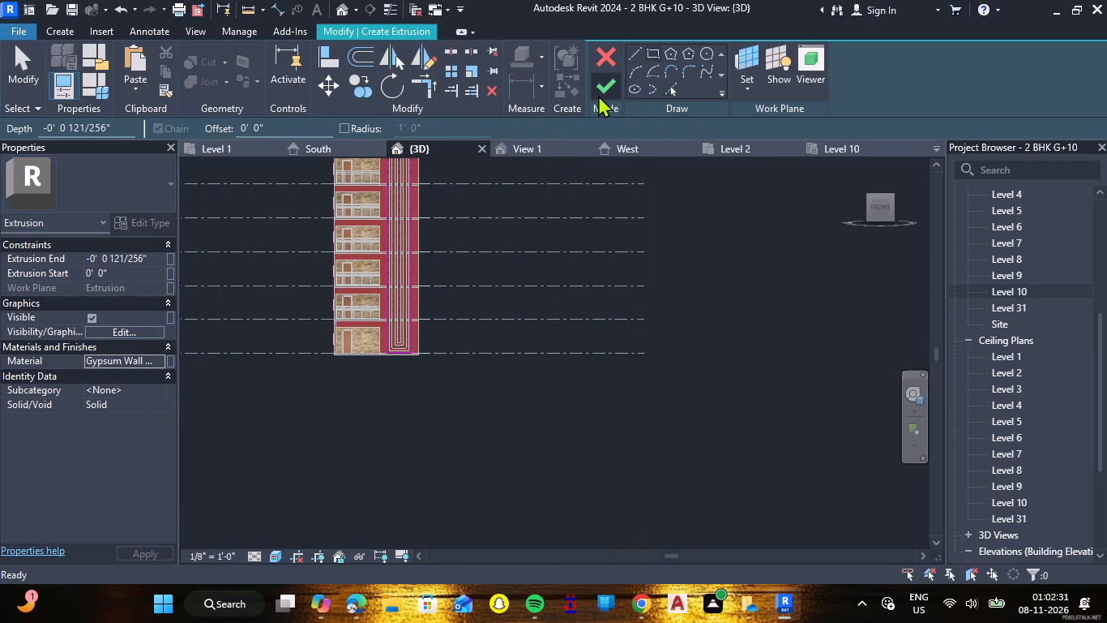
Finish the extrusion sketch to place the gypsum backing behind the strip's void borders, and check it along the facade.
click(598, 95)
scroll(551, 337, down, 3)
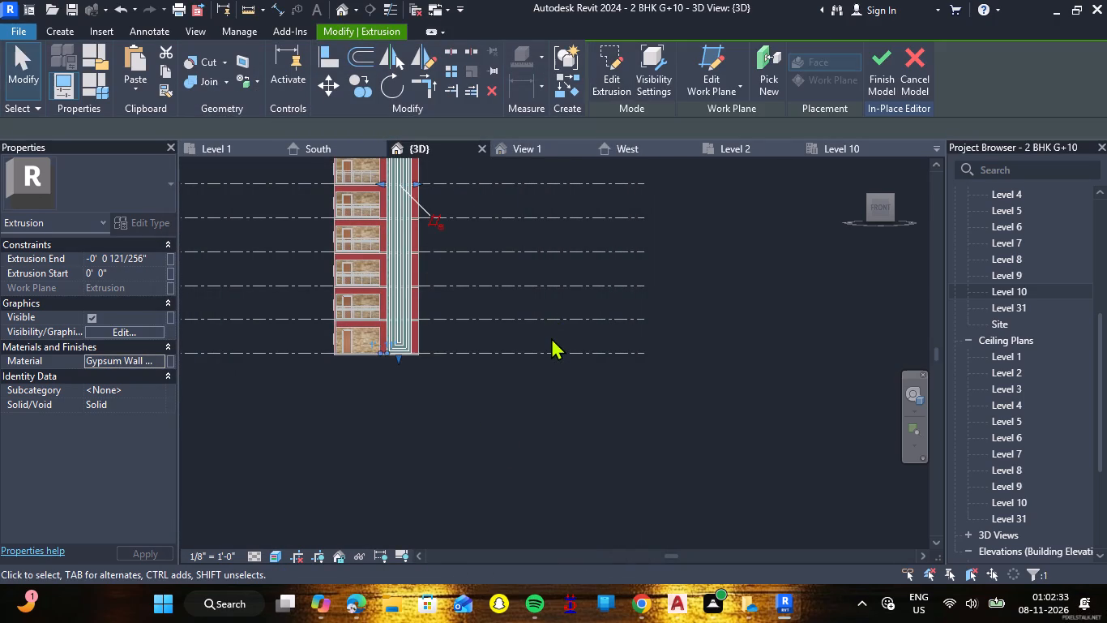
scroll(551, 337, down, 1)
click(654, 251)
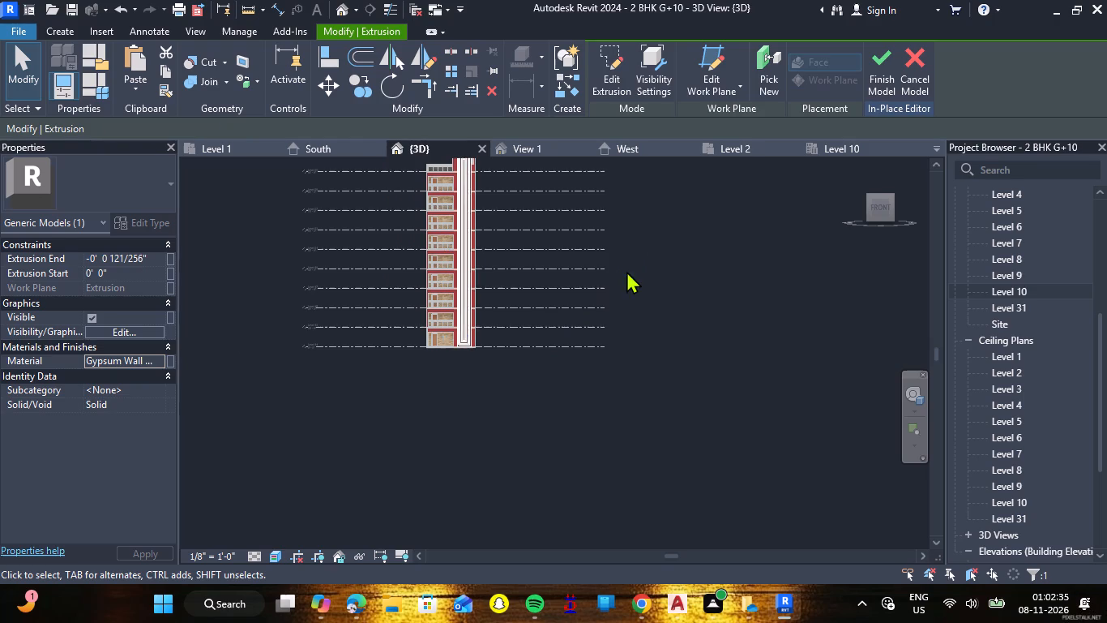
scroll(619, 278, down, 3)
scroll(515, 193, up, 8)
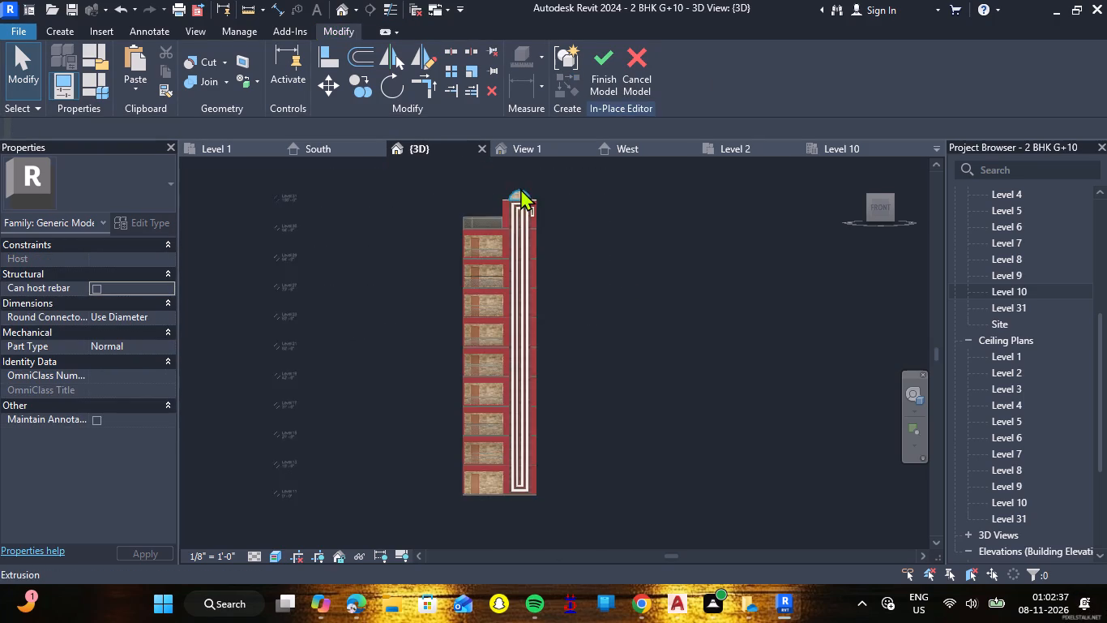
scroll(515, 250, up, 5)
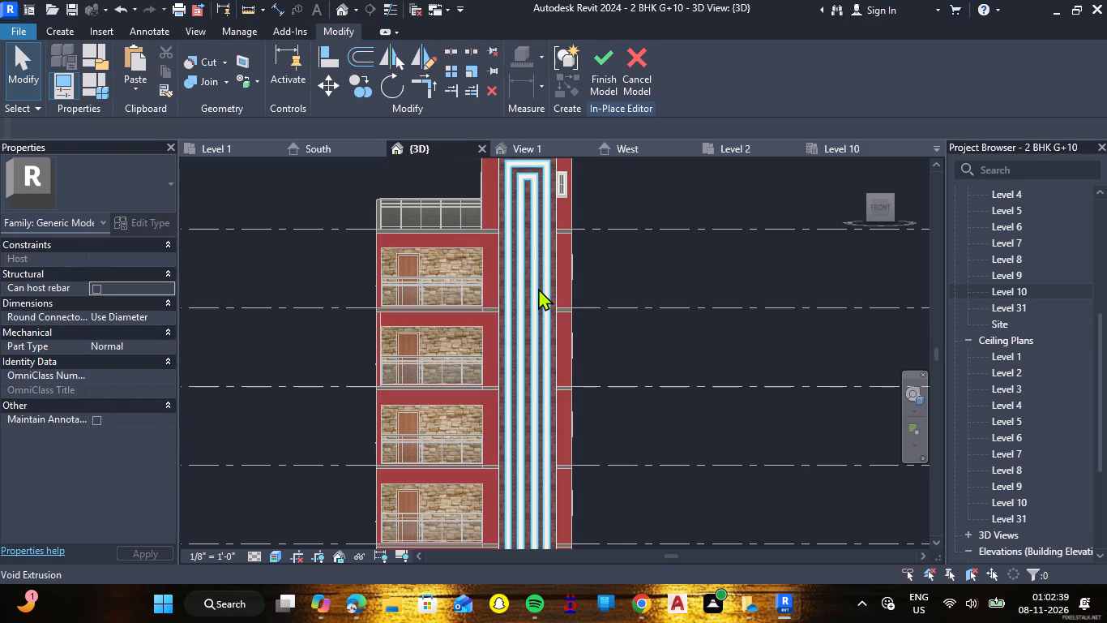
scroll(538, 288, up, 5)
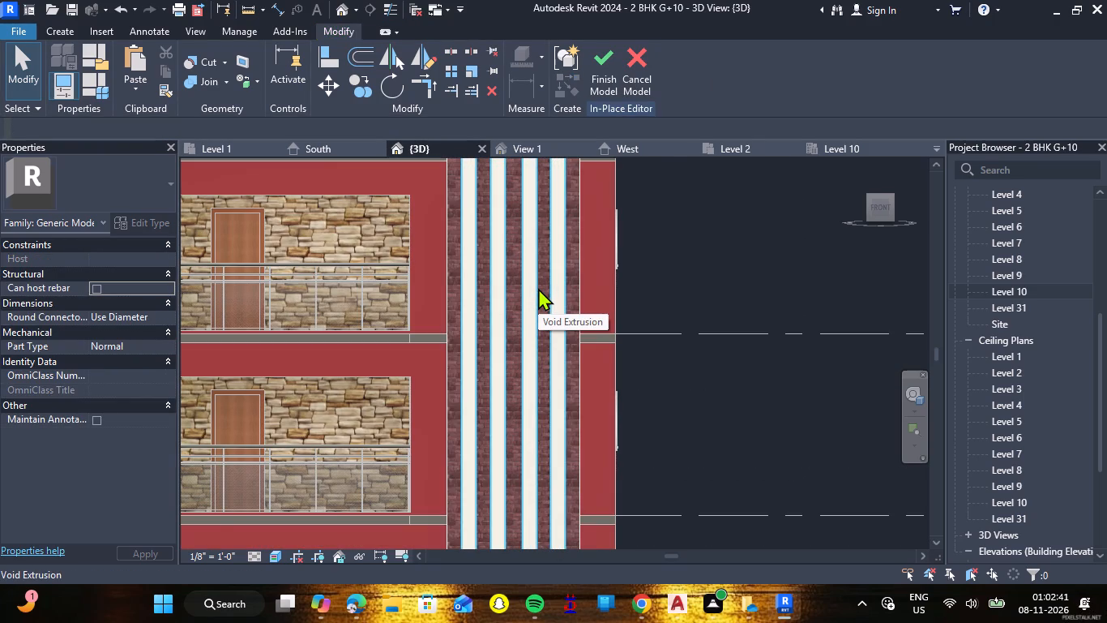
Examine the brick strip's gypsum backing and nested void borders along the facade, from the semicircular top down to the ground-floor wall.
scroll(538, 288, down, 2)
scroll(538, 288, up, 1)
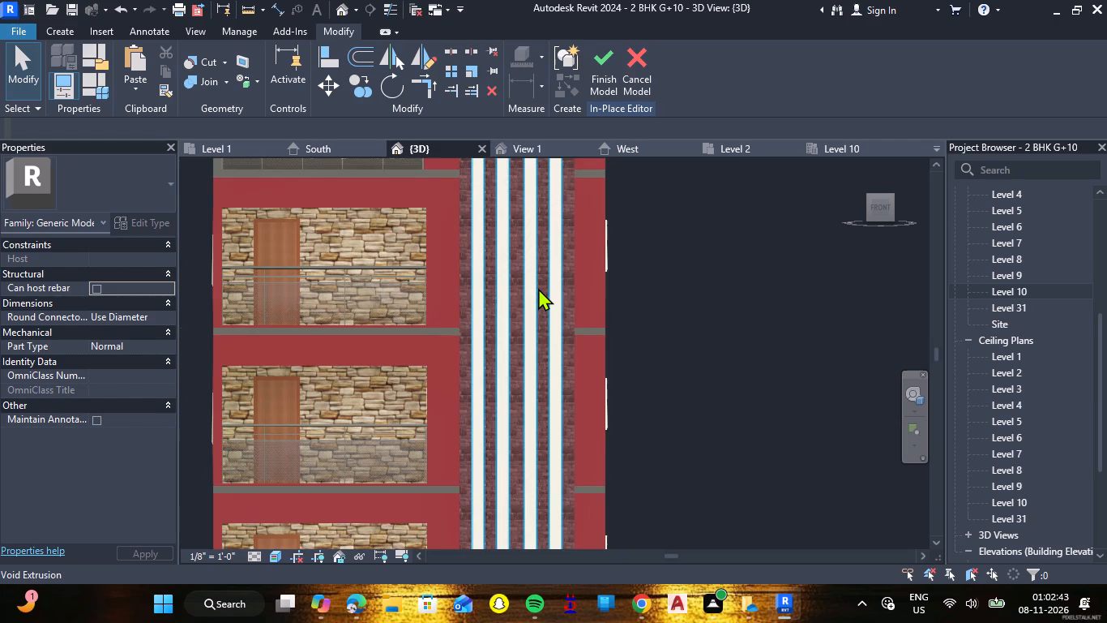
click(574, 295)
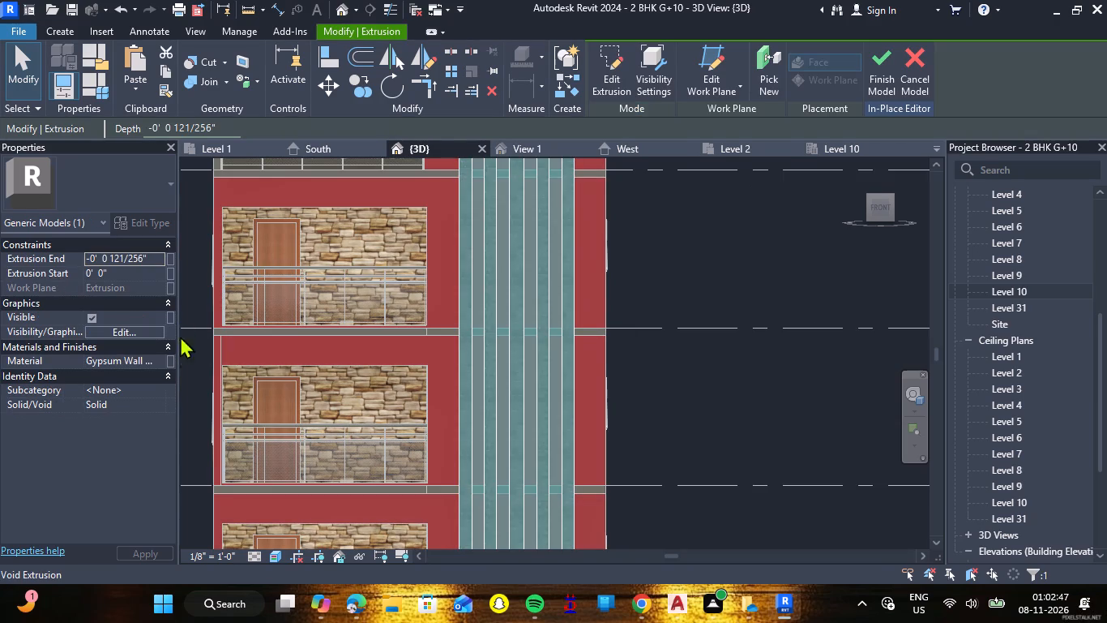
key(Escape)
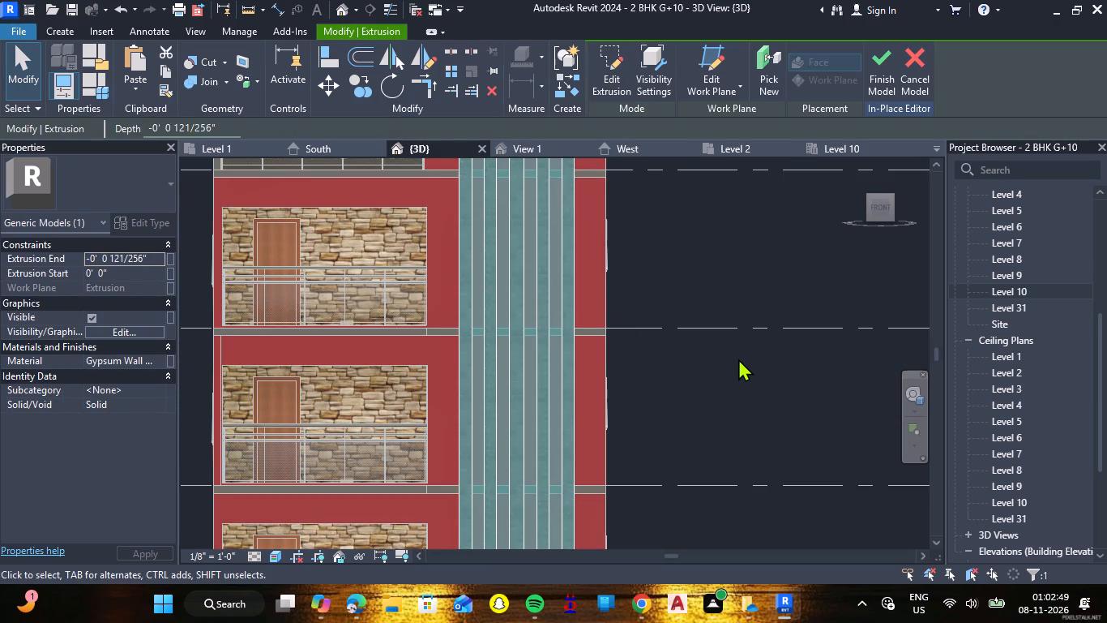
scroll(565, 404, up, 2)
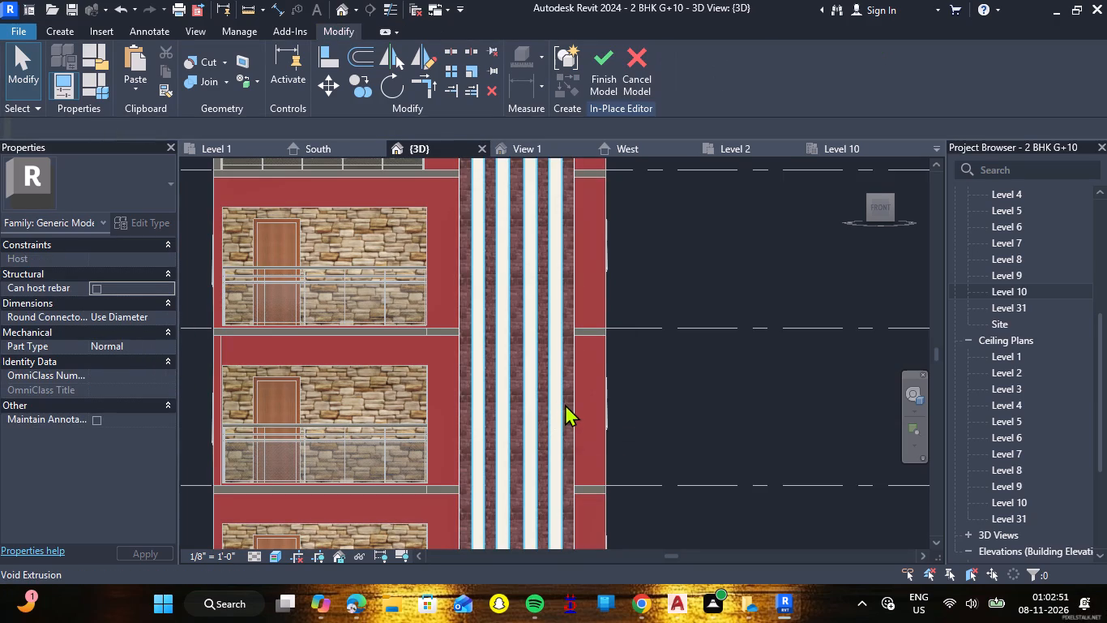
scroll(565, 404, up, 12)
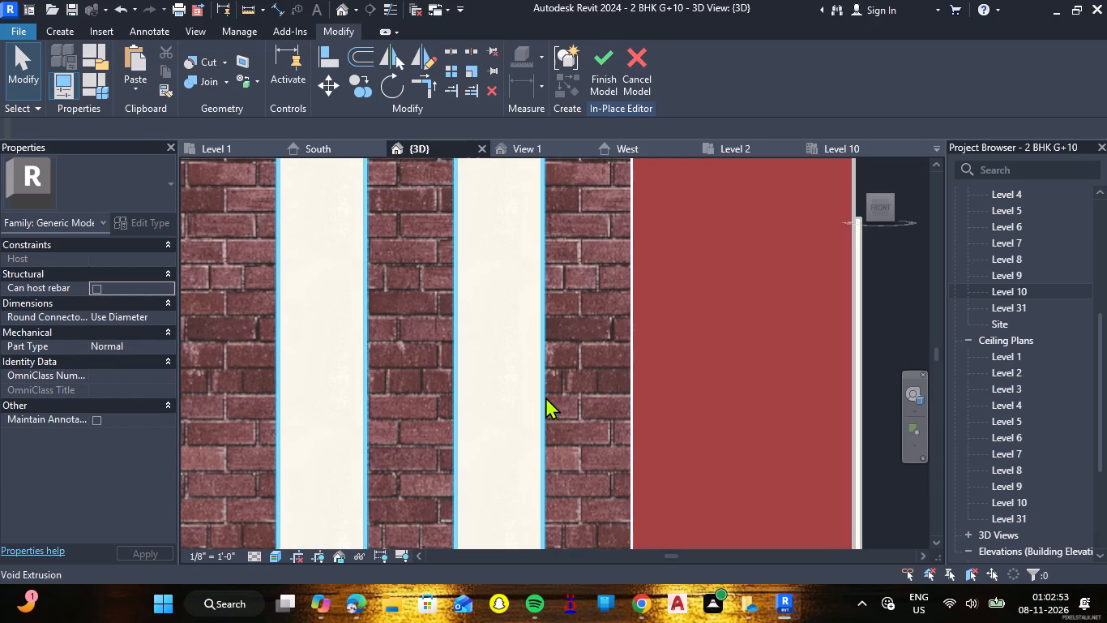
click(545, 396)
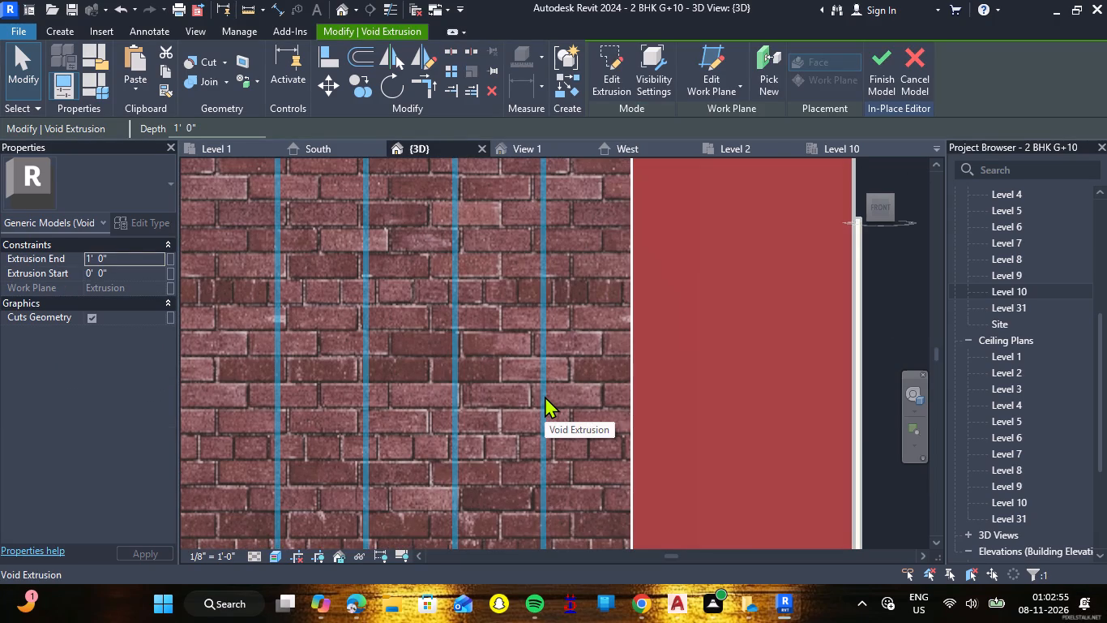
key(Escape)
scroll(616, 394, down, 15)
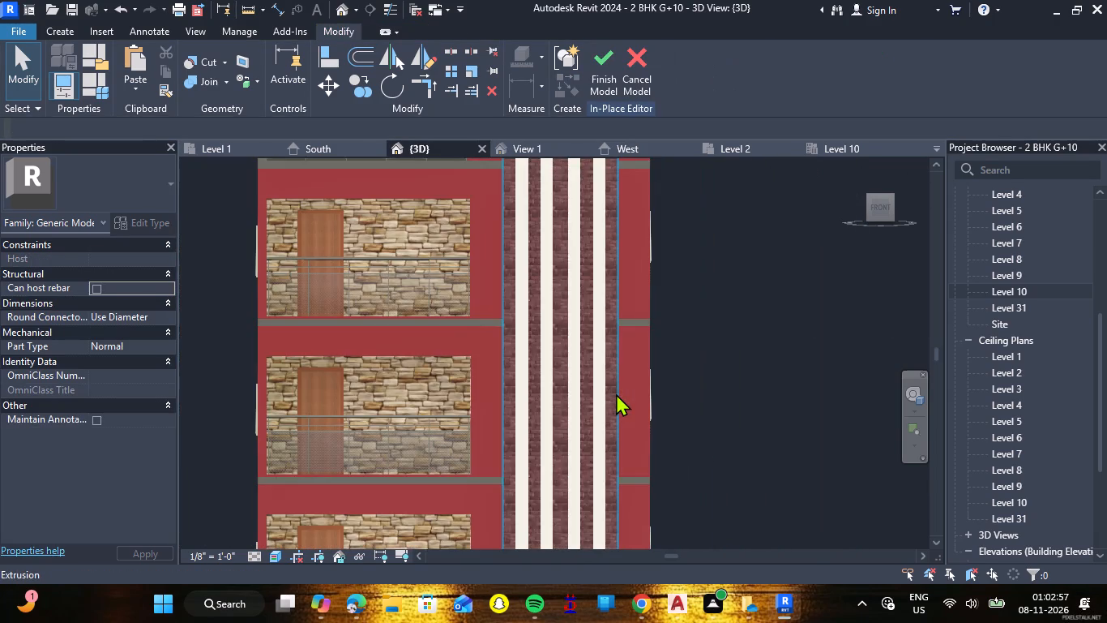
scroll(616, 393, down, 5)
scroll(758, 389, down, 10)
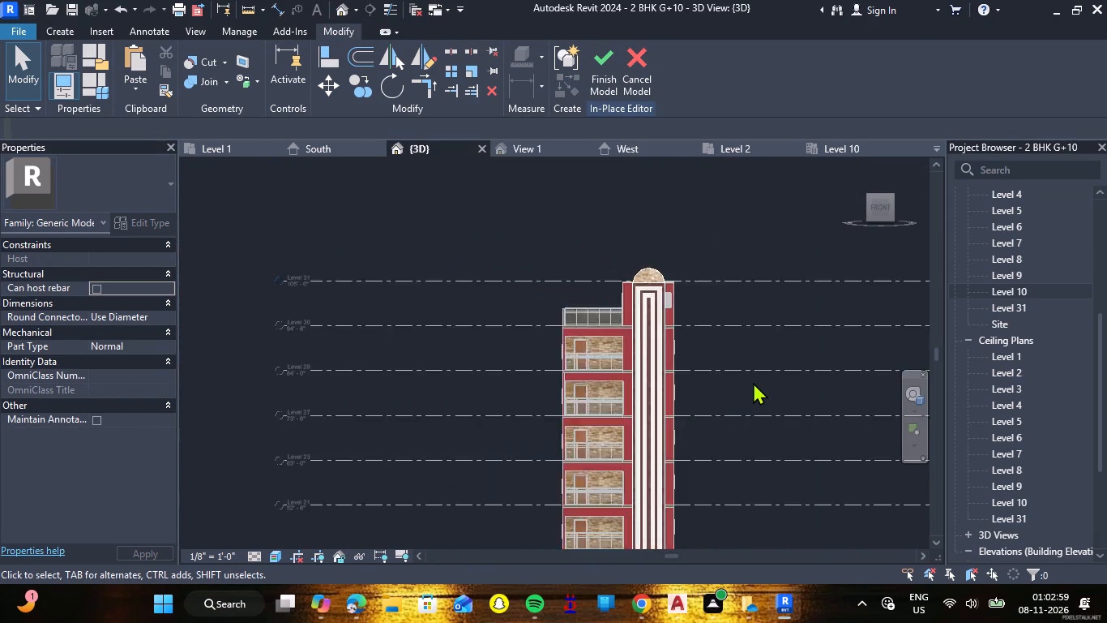
scroll(737, 534, up, 8)
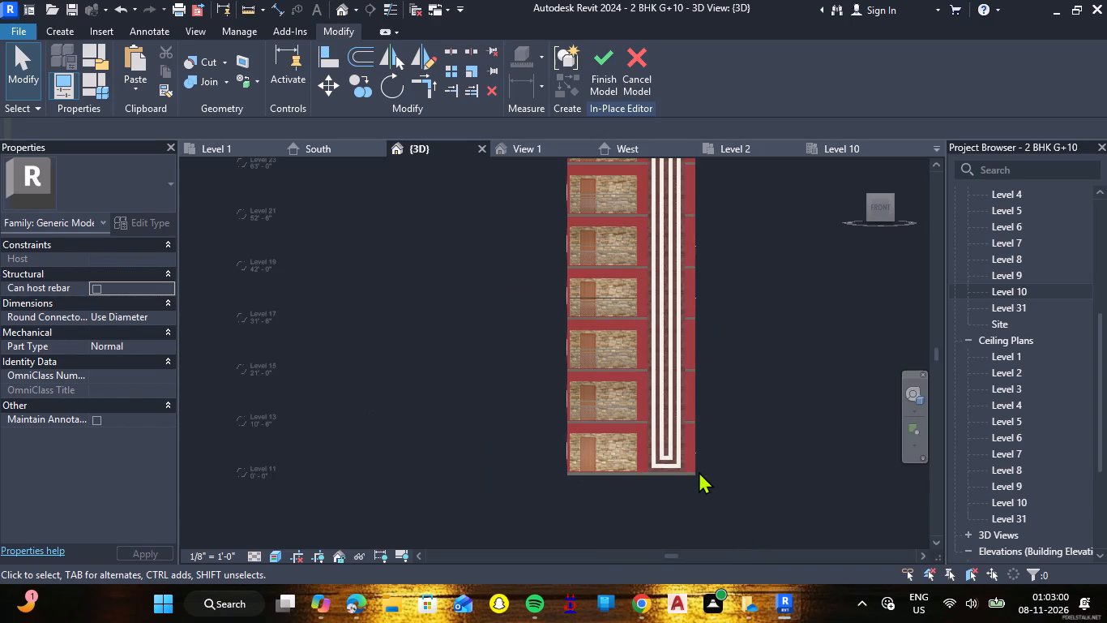
scroll(699, 471, up, 10)
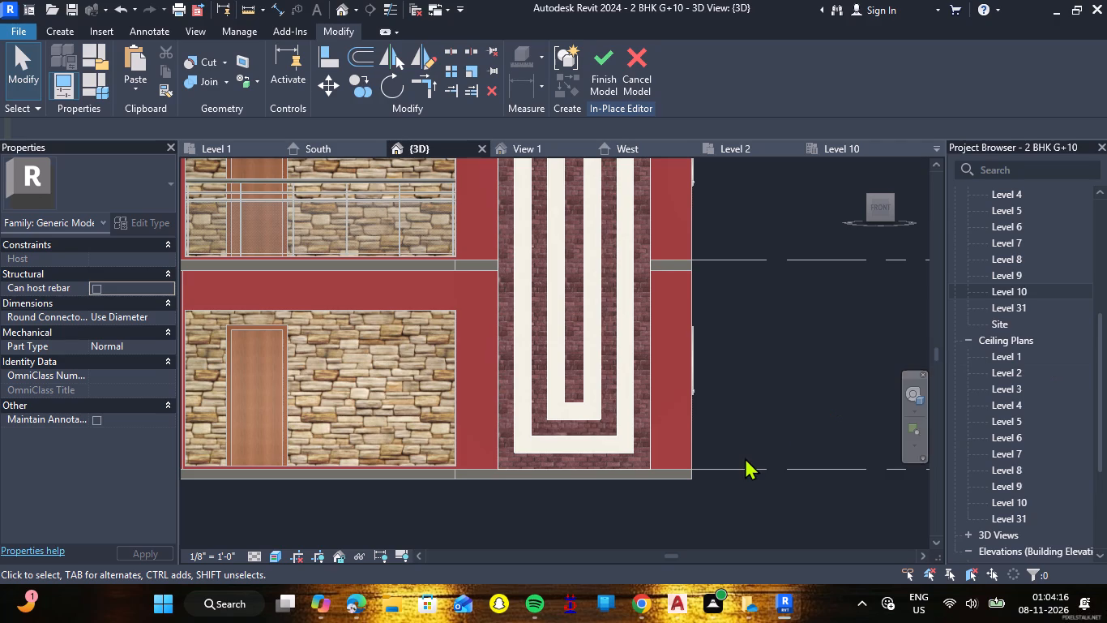
scroll(727, 383, down, 3)
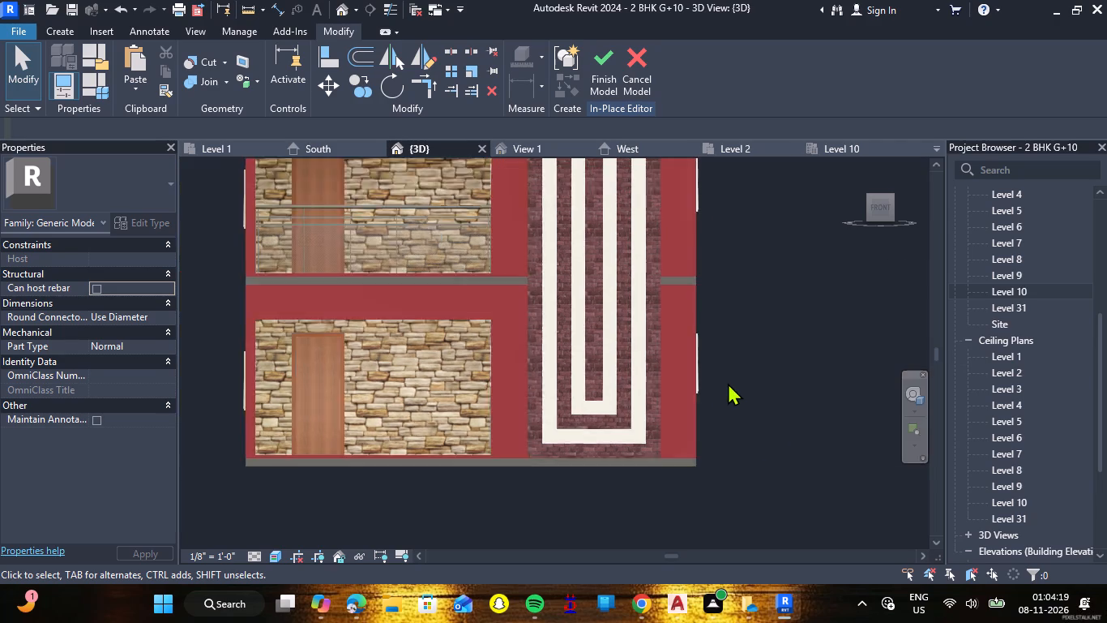
scroll(728, 383, down, 1)
scroll(468, 394, up, 2)
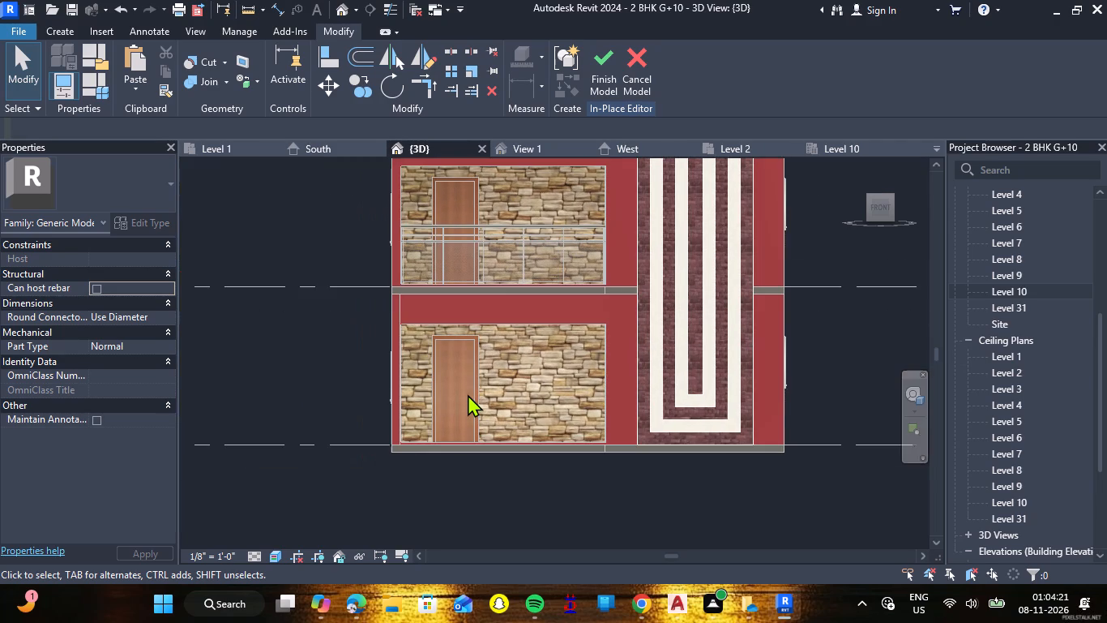
scroll(515, 428, up, 3)
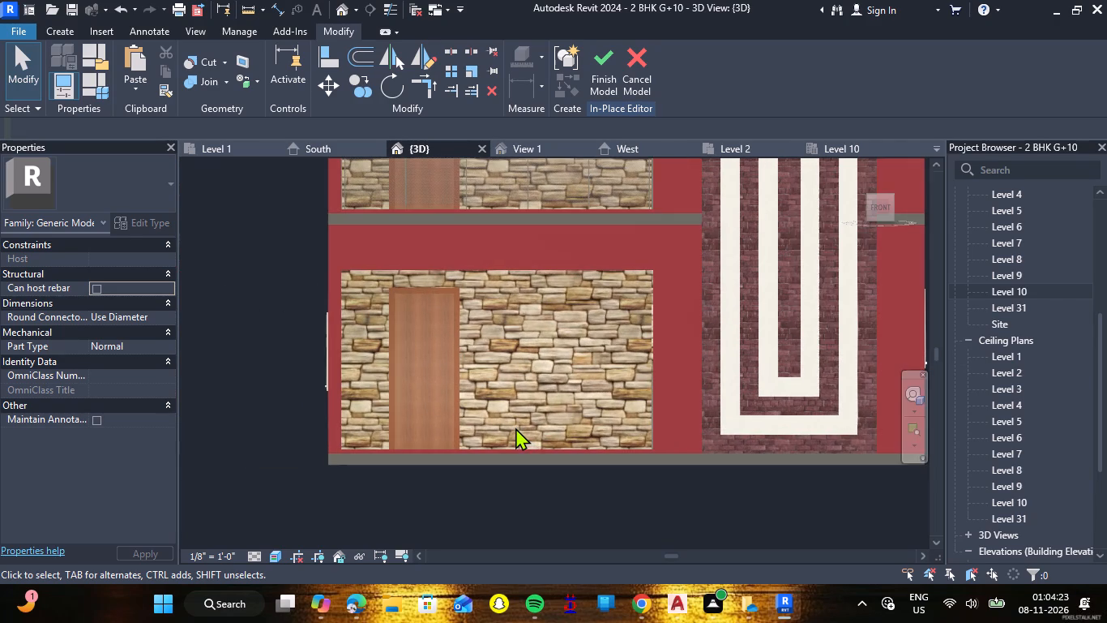
scroll(515, 428, up, 1)
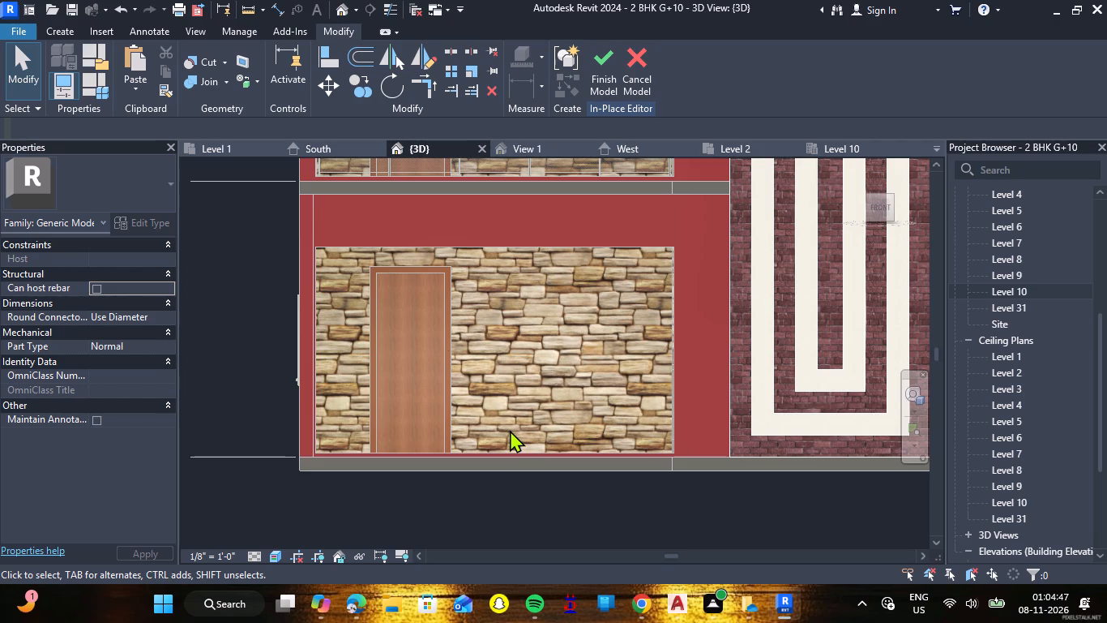
Finish the in-place model of the brick strip and dismiss the save reminder without saving.
click(607, 79)
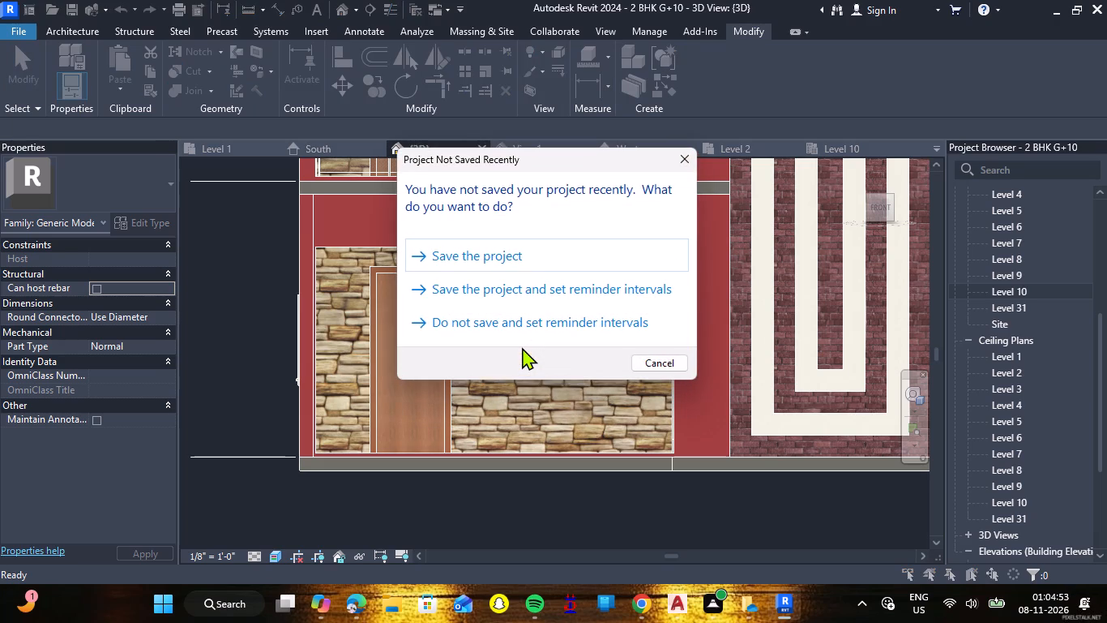
double_click(684, 153)
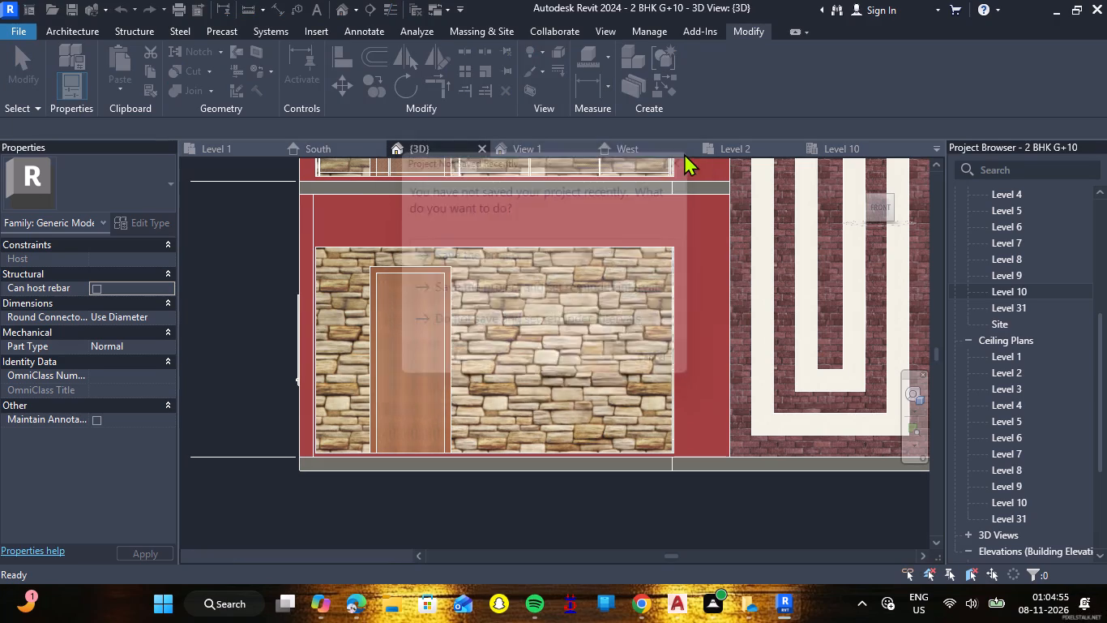
Examine the West elevation from the ground floor up to the rooftop room, and return to the 3D view.
scroll(618, 295, down, 7)
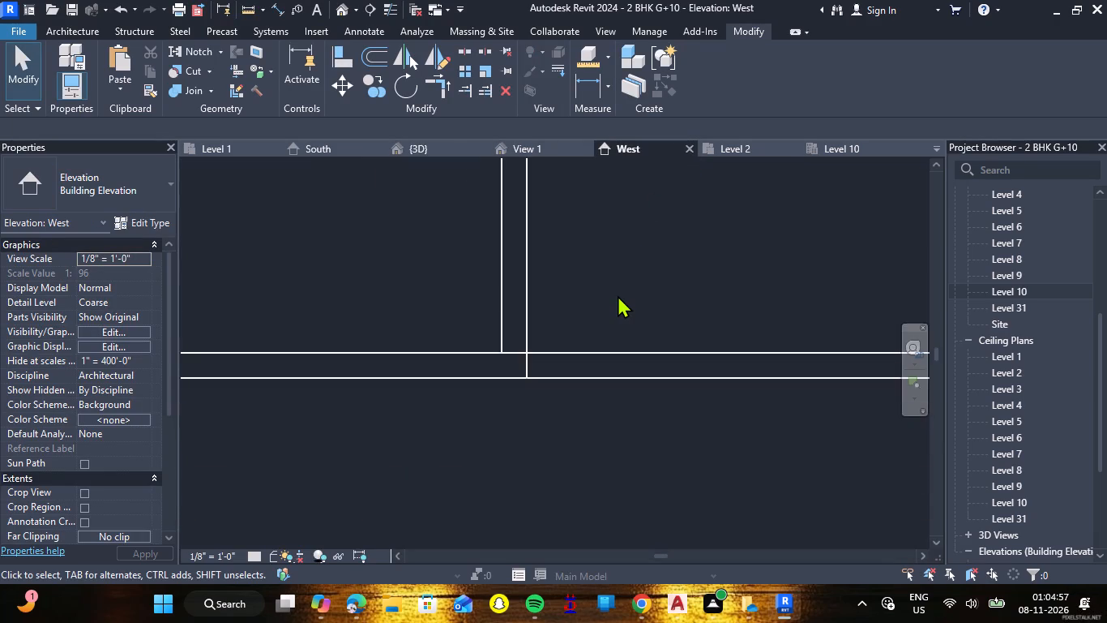
scroll(618, 295, down, 19)
scroll(618, 295, down, 4)
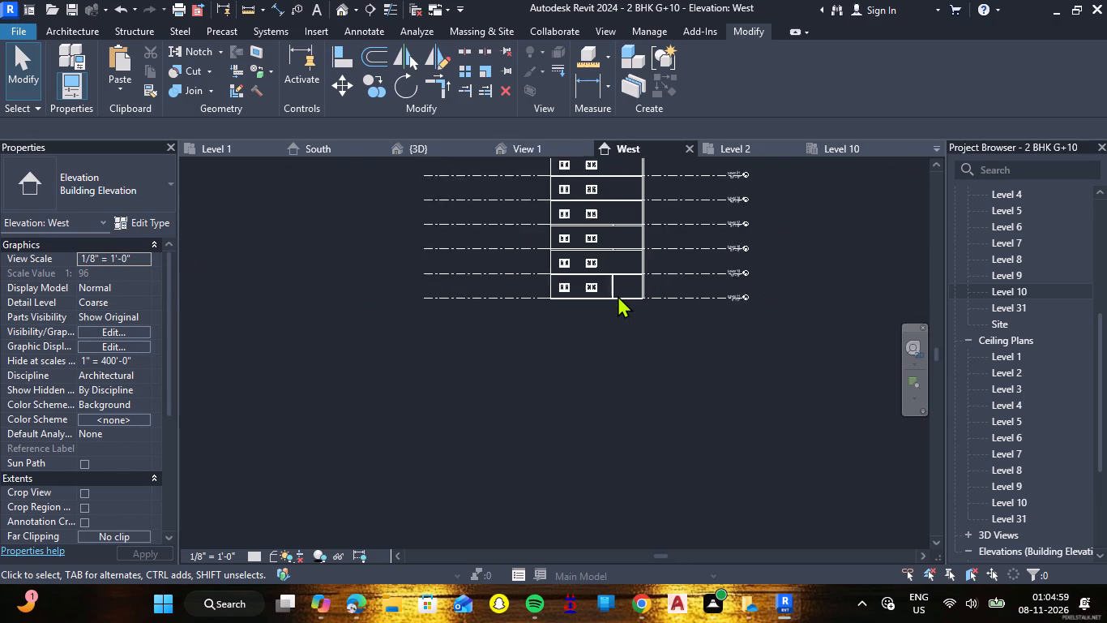
scroll(610, 288, up, 8)
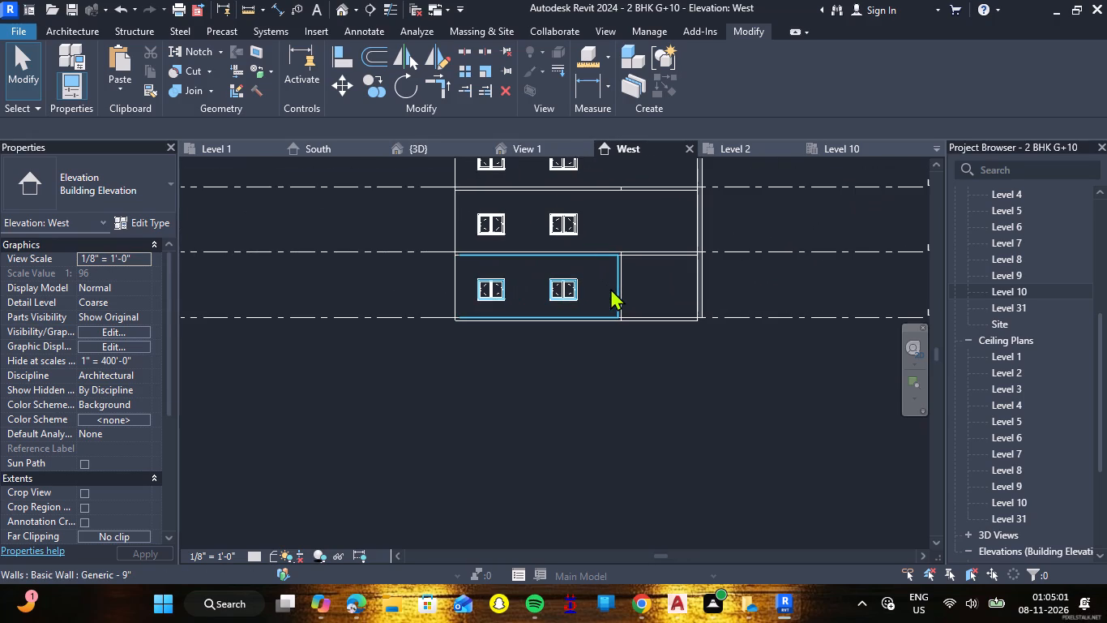
scroll(564, 316, down, 14)
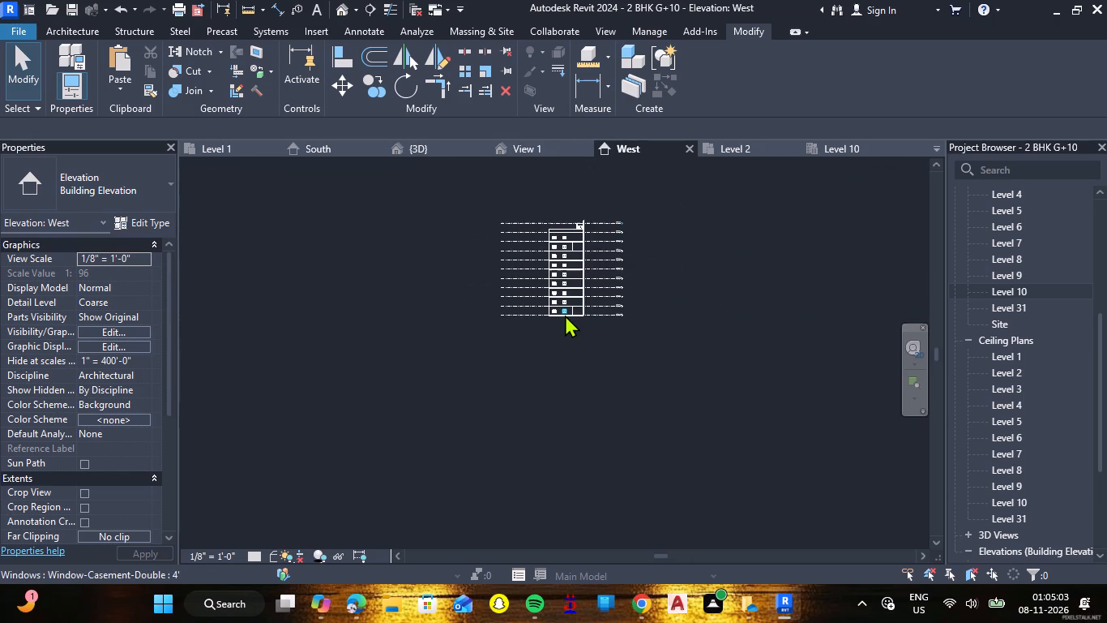
scroll(577, 206, up, 16)
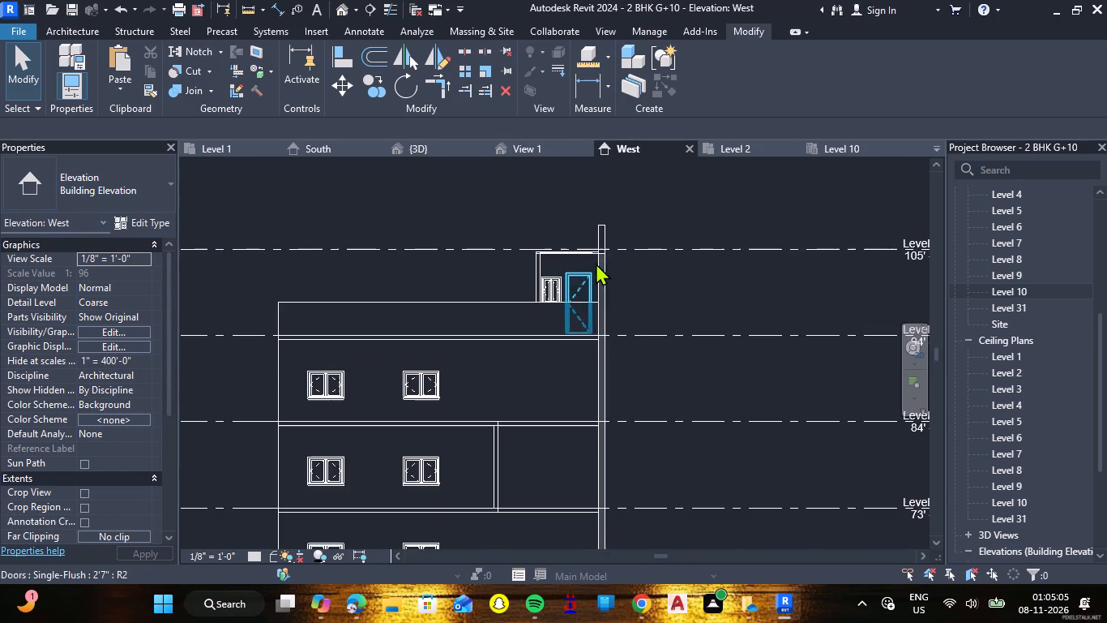
scroll(635, 318, up, 1)
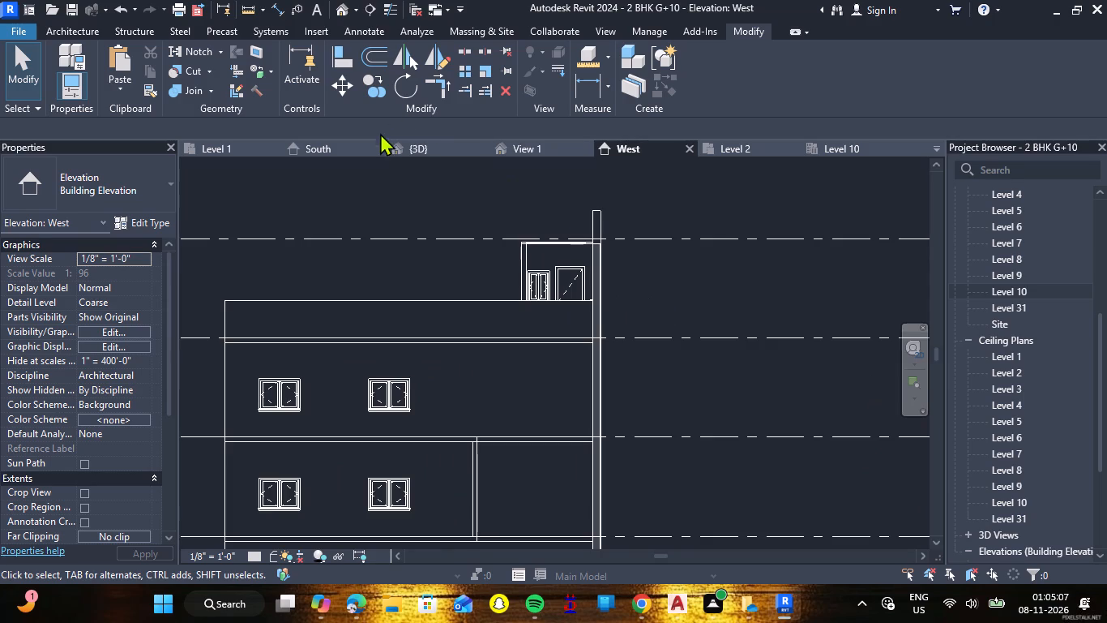
click(426, 147)
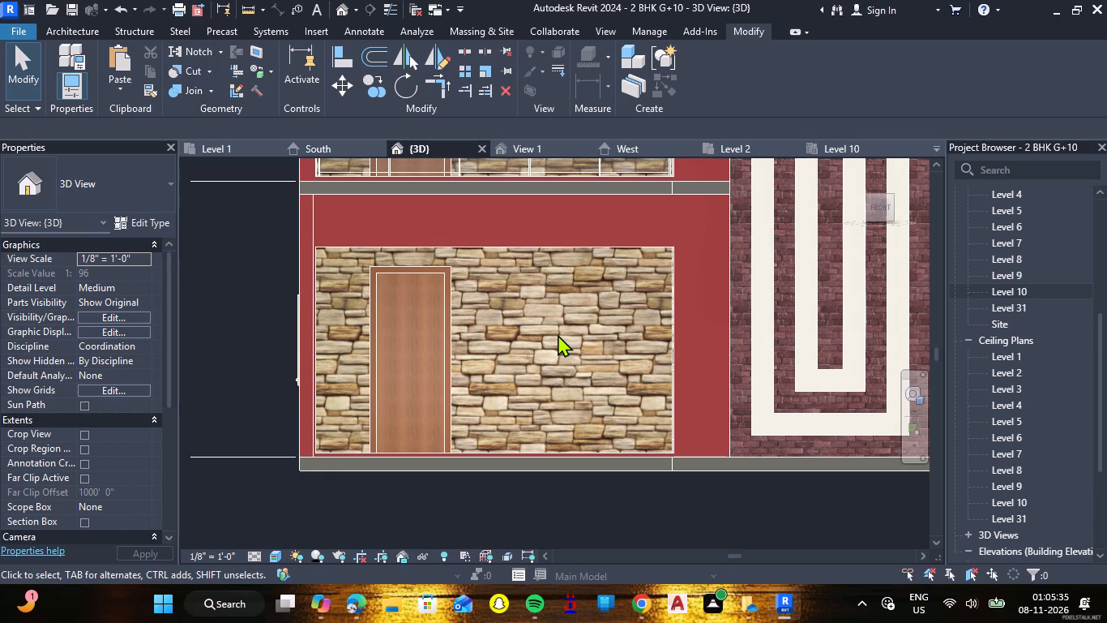
Create a new in-place component in the Doors category and name it GATE.
click(90, 36)
click(198, 96)
click(210, 140)
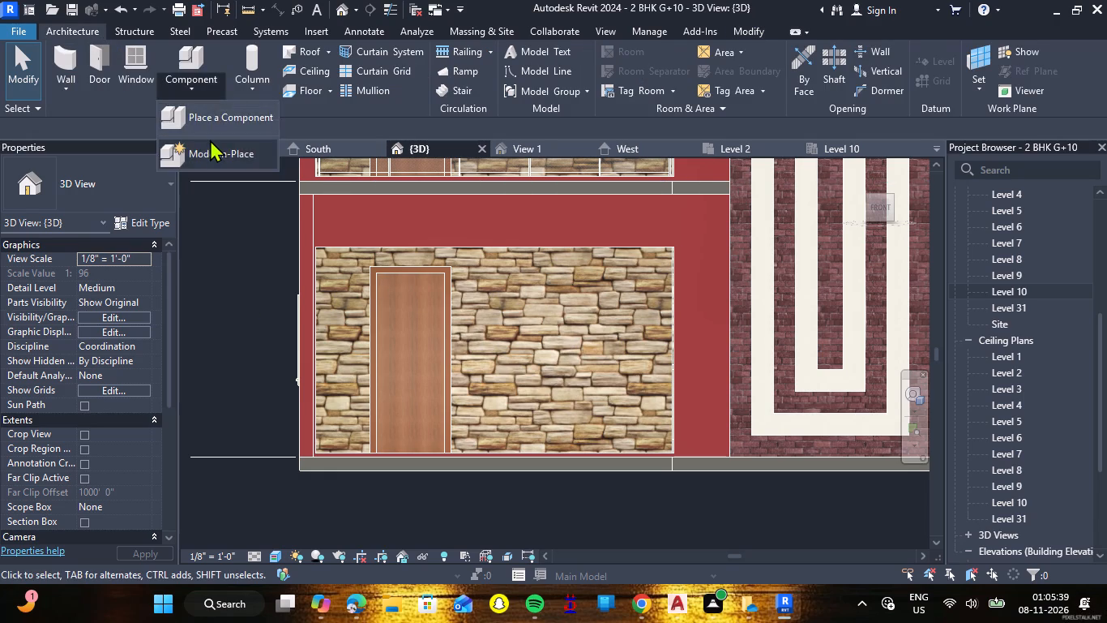
click(479, 313)
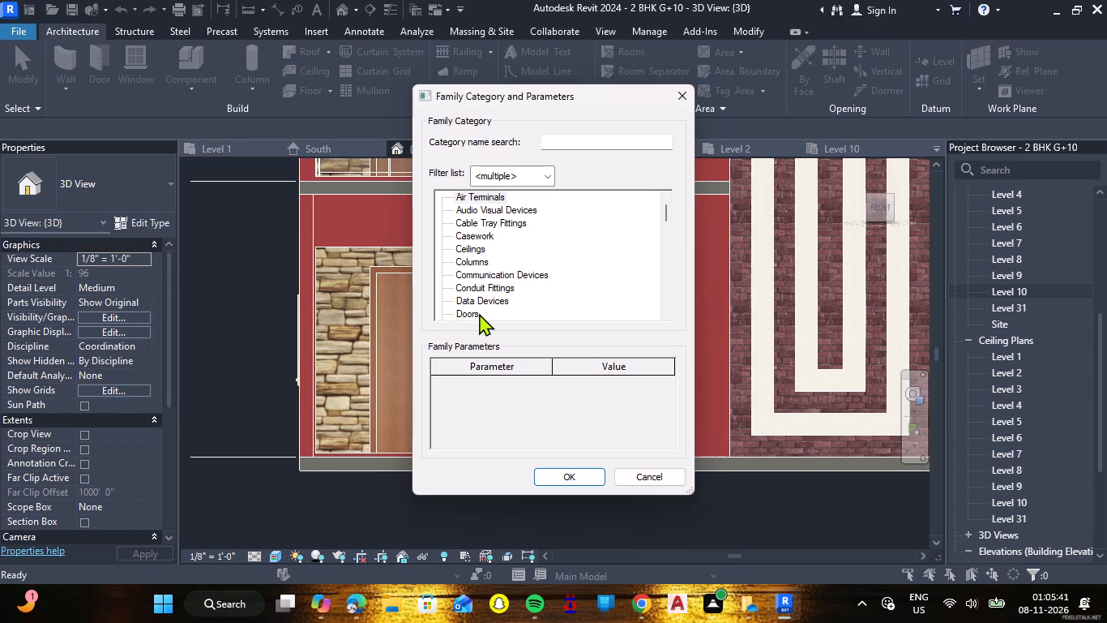
click(473, 316)
click(561, 475)
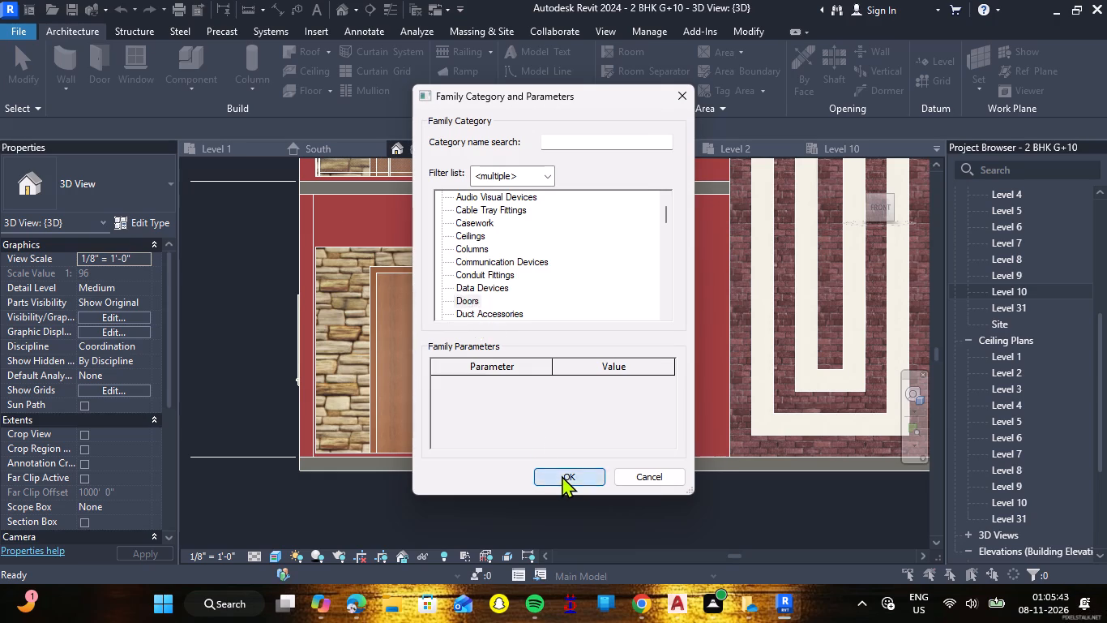
text(GATE)
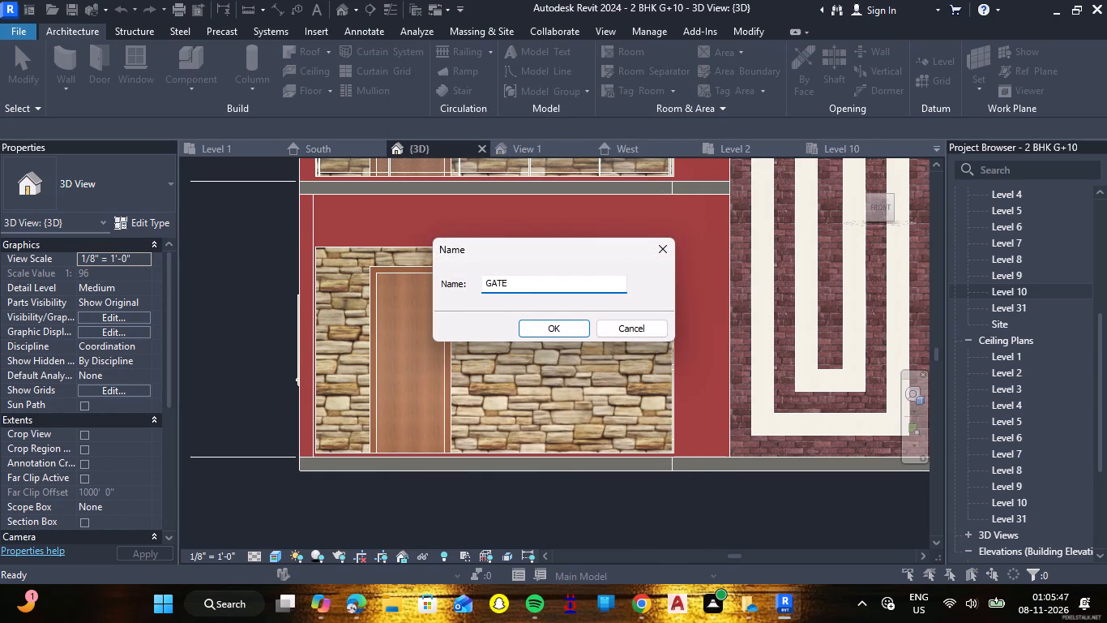
key(Return)
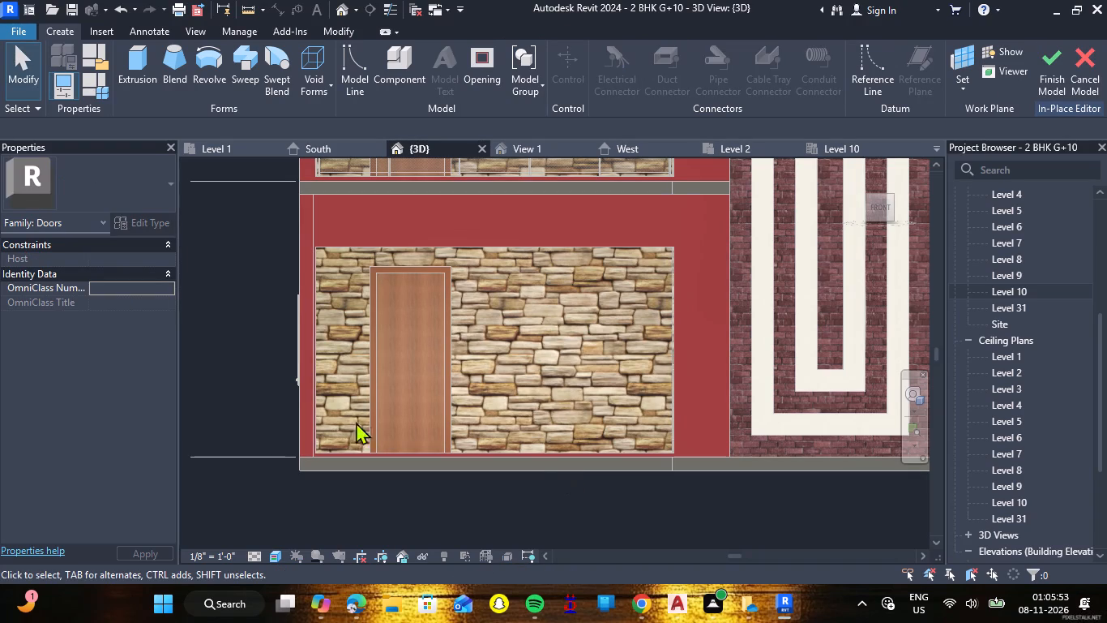
Start a solid extrusion for the gate and pick the ground floor's front 9" wall around the stone-clad area as its work plane.
click(144, 59)
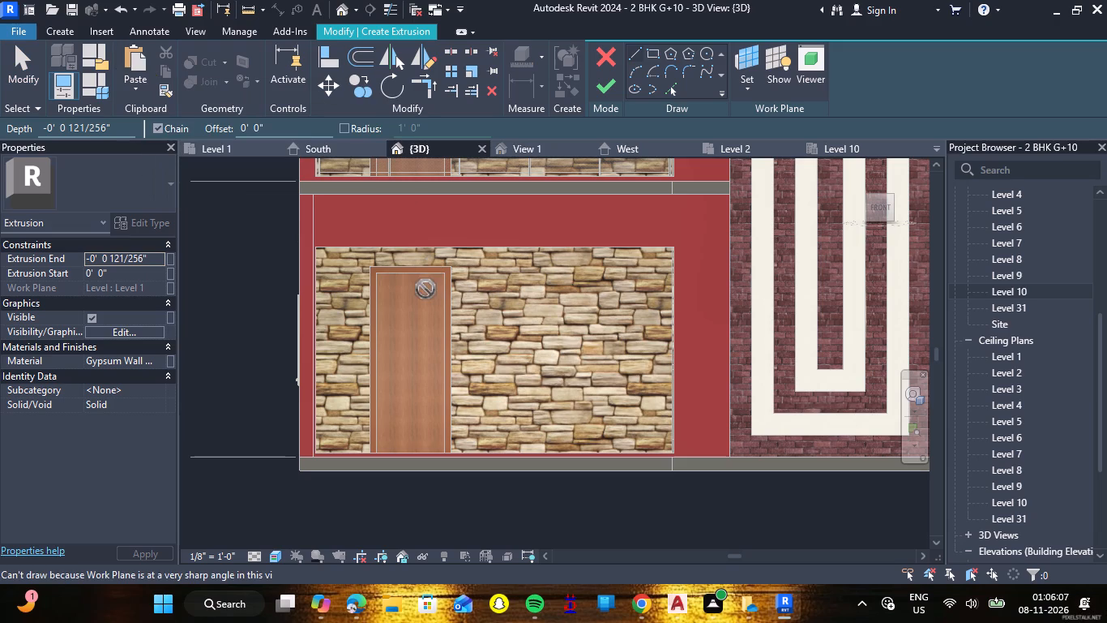
click(746, 84)
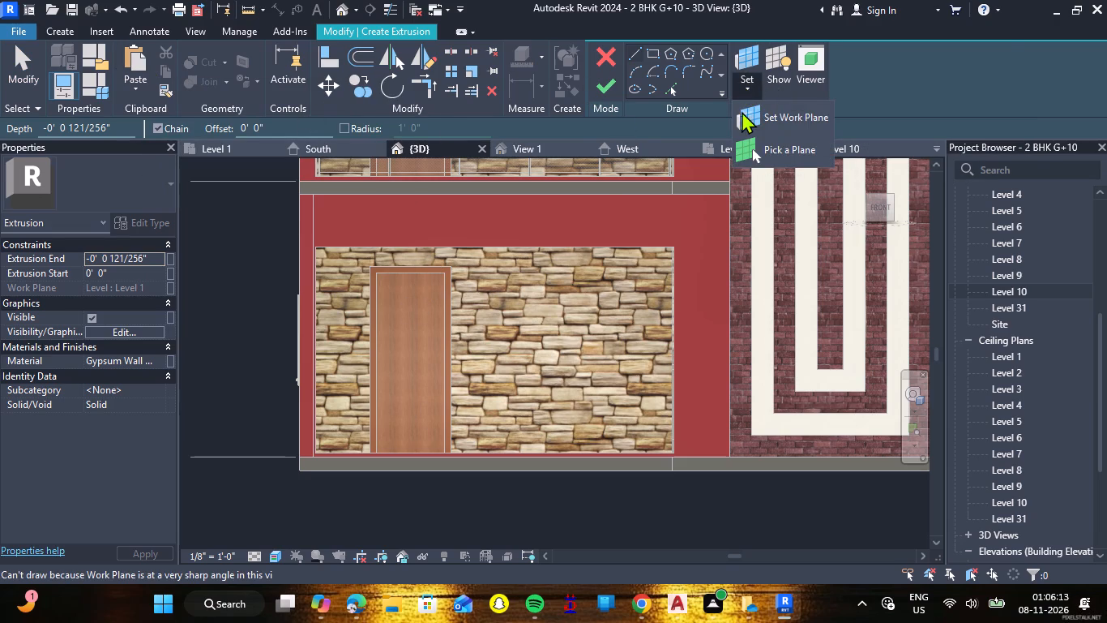
click(747, 145)
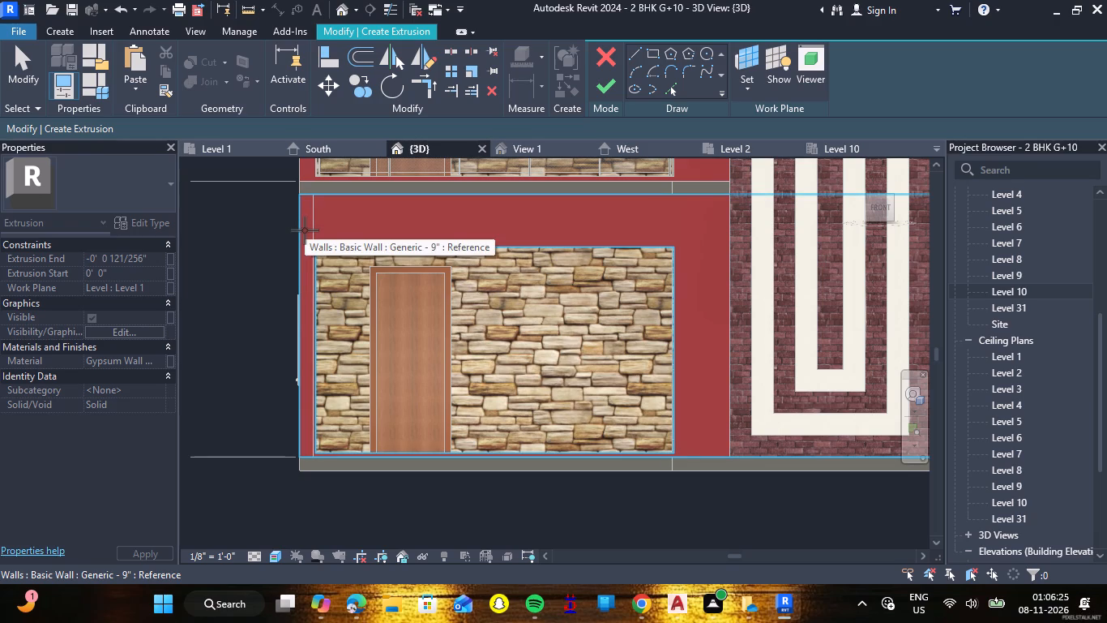
double_click(305, 230)
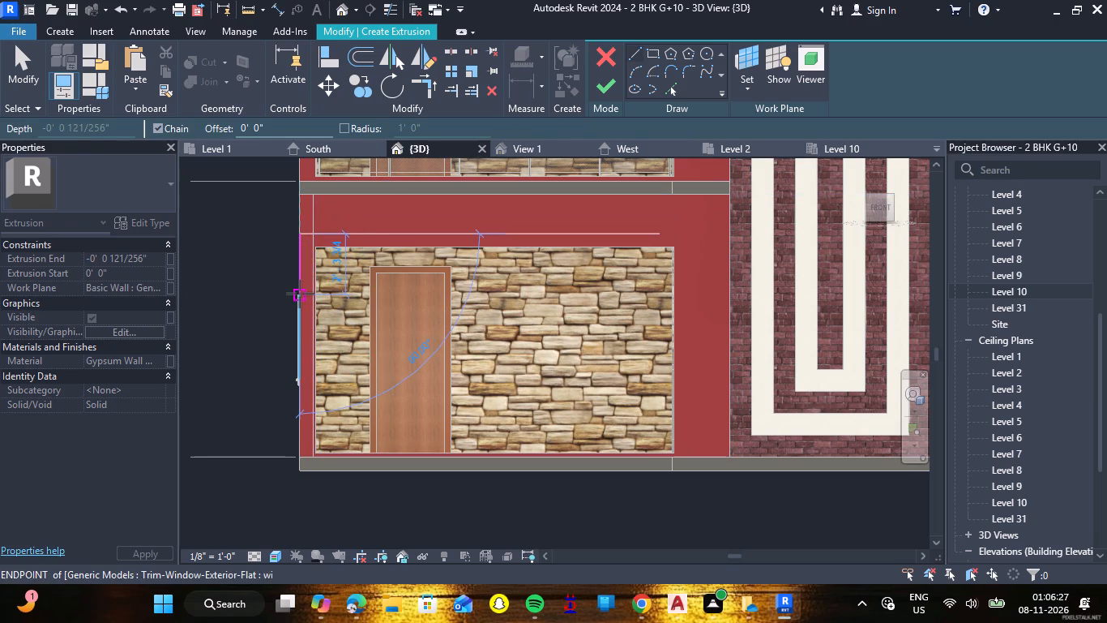
key(Escape)
click(744, 88)
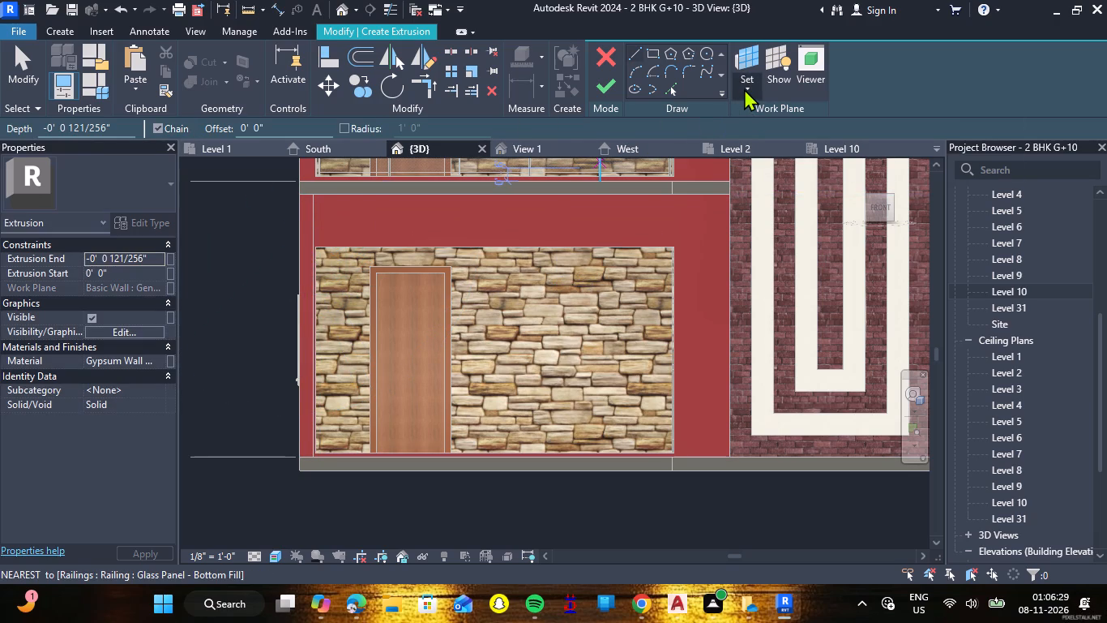
click(756, 136)
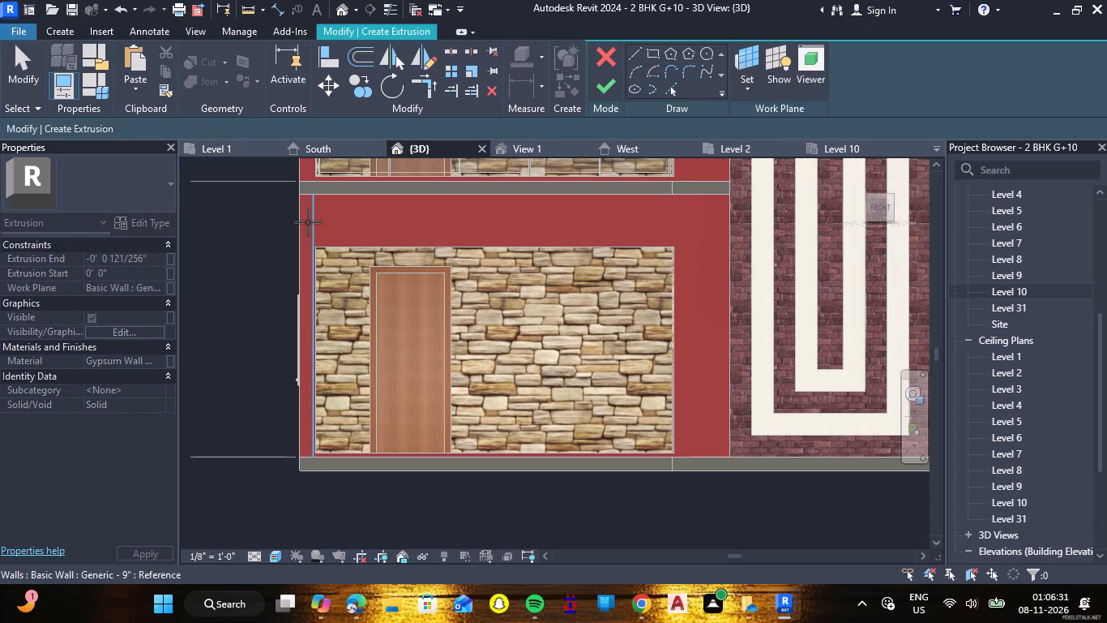
click(304, 230)
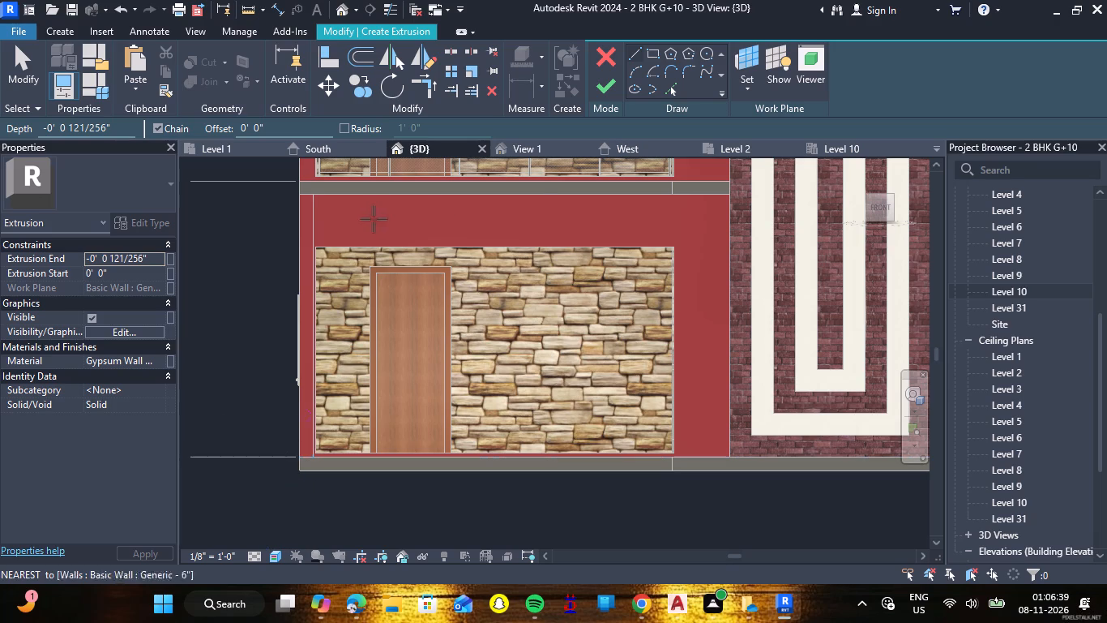
Sketch a rectangle about 13'-7" wide for the gate over the ground floor's stone-clad area, starting its lower edge along the stone's bottom.
click(652, 53)
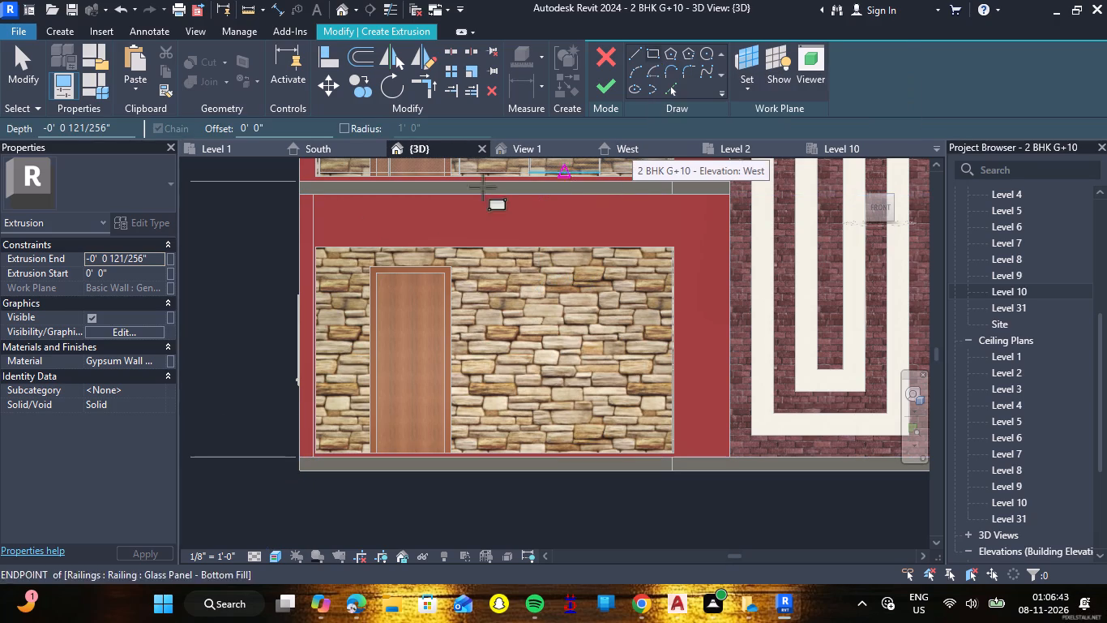
click(673, 283)
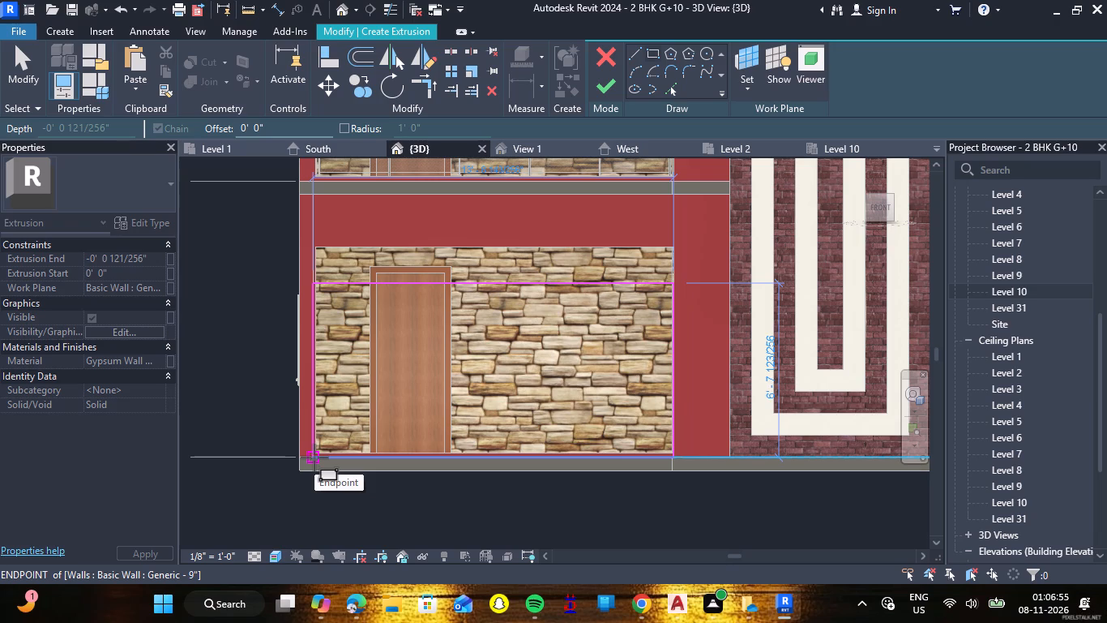
scroll(314, 458, up, 9)
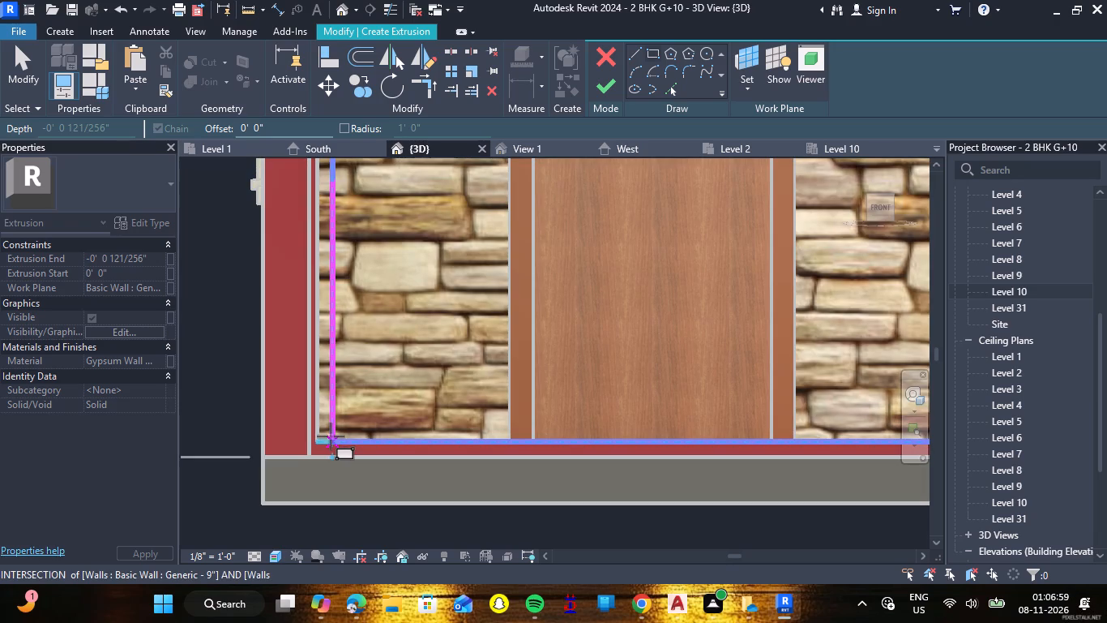
scroll(309, 450, up, 6)
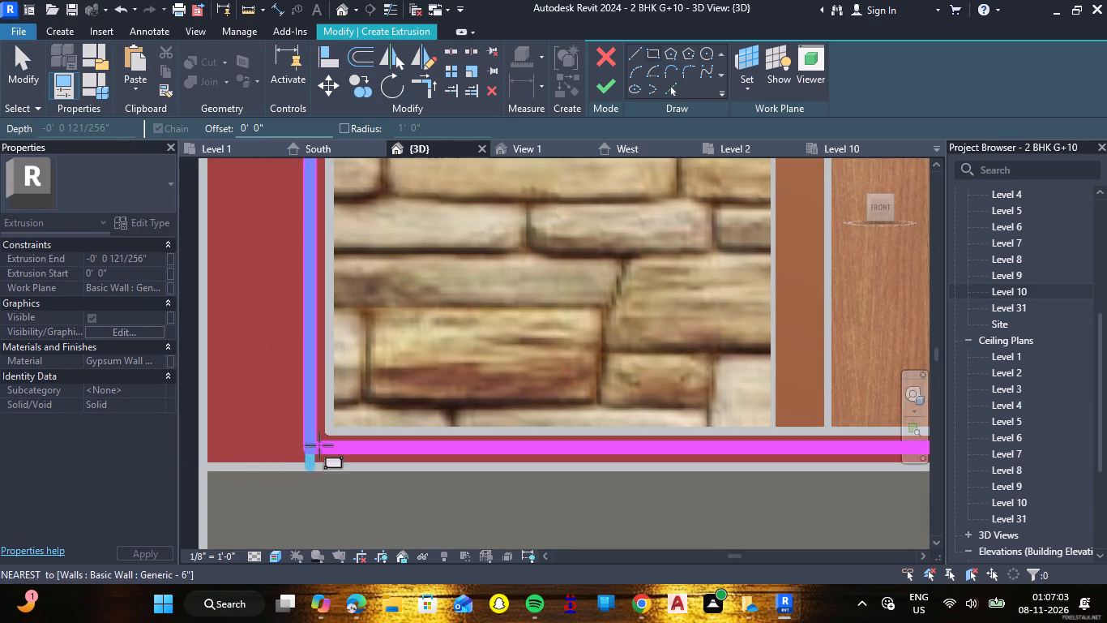
double_click(333, 436)
scroll(329, 440, down, 2)
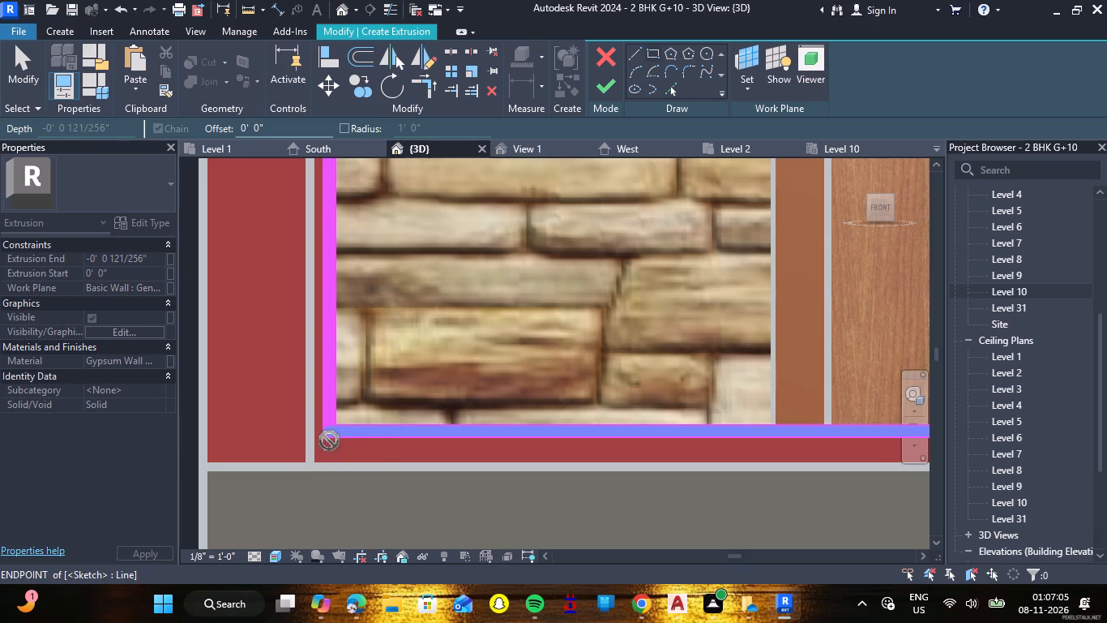
scroll(329, 440, down, 3)
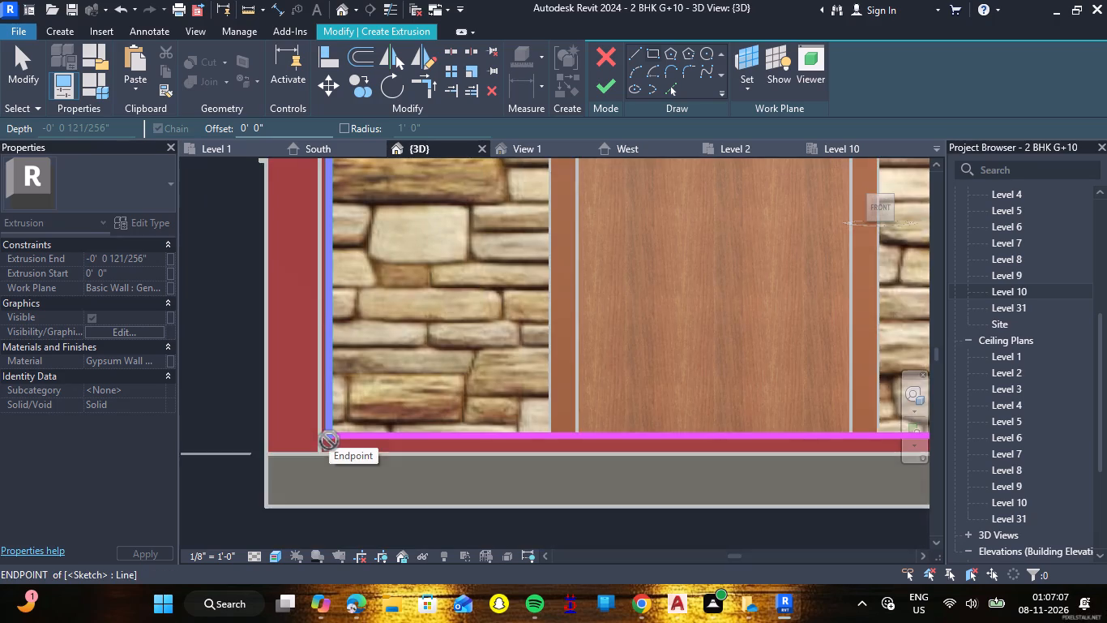
scroll(328, 440, down, 12)
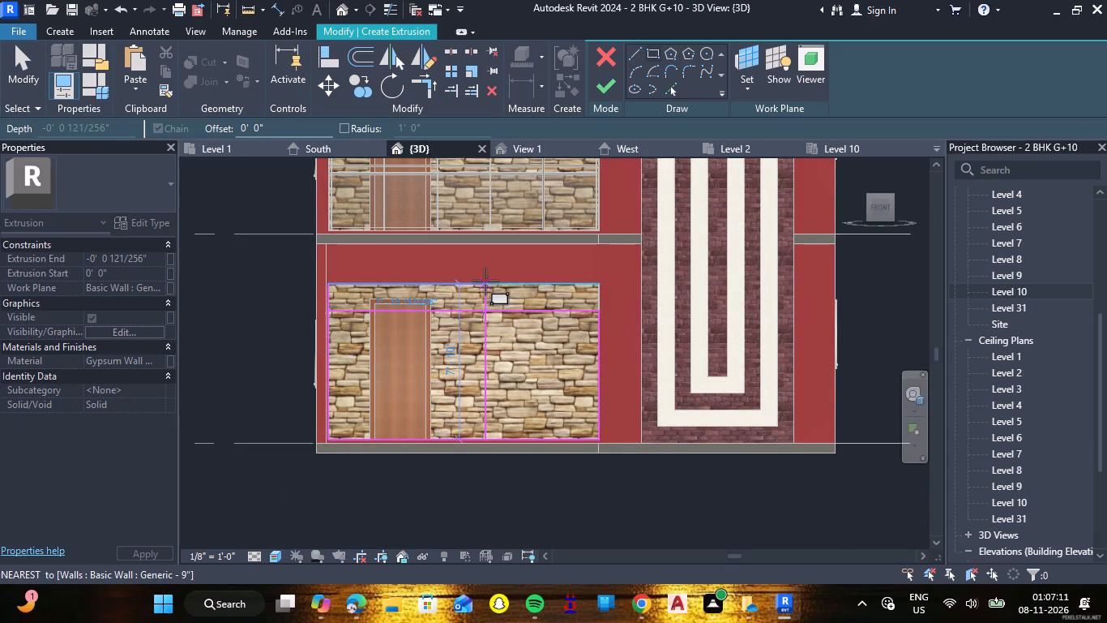
scroll(485, 281, up, 4)
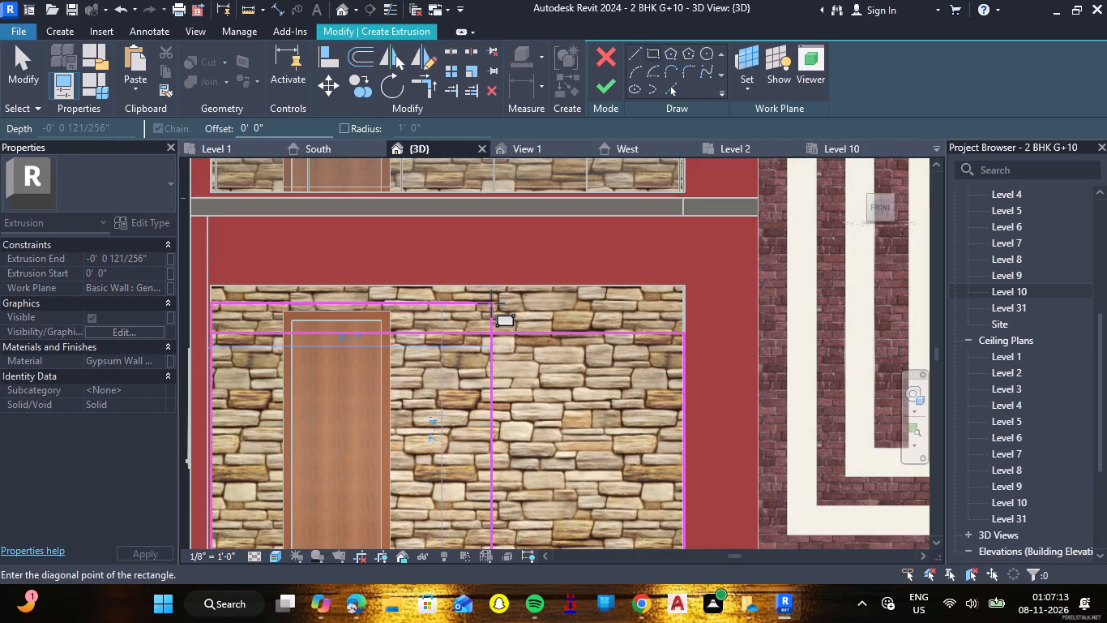
key(Escape)
scroll(488, 363, down, 5)
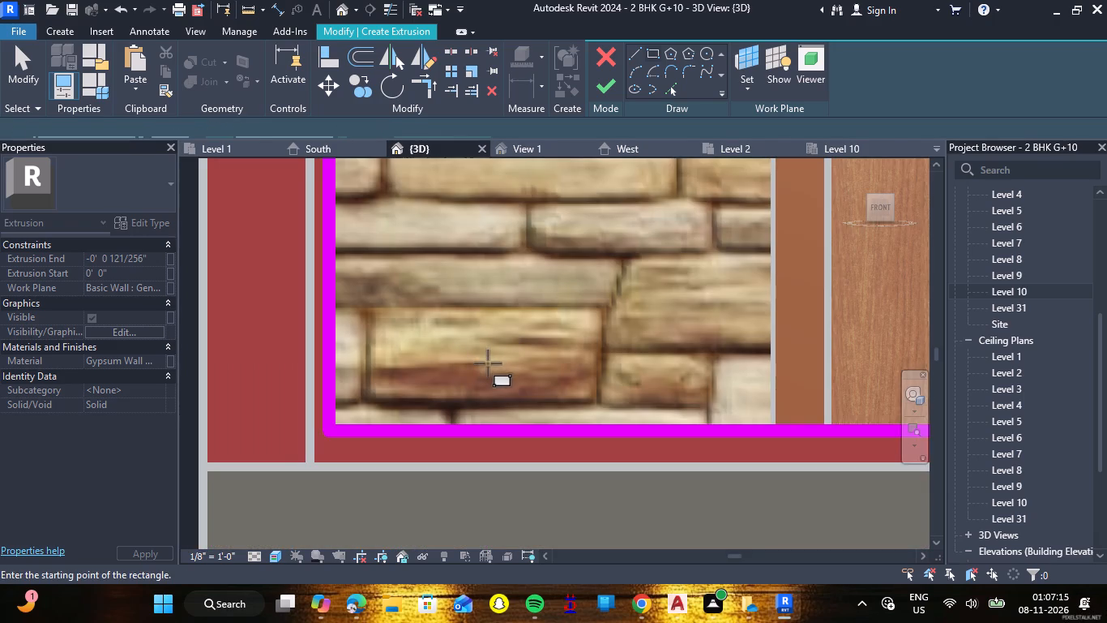
scroll(488, 363, down, 1)
key(Escape)
scroll(525, 364, down, 10)
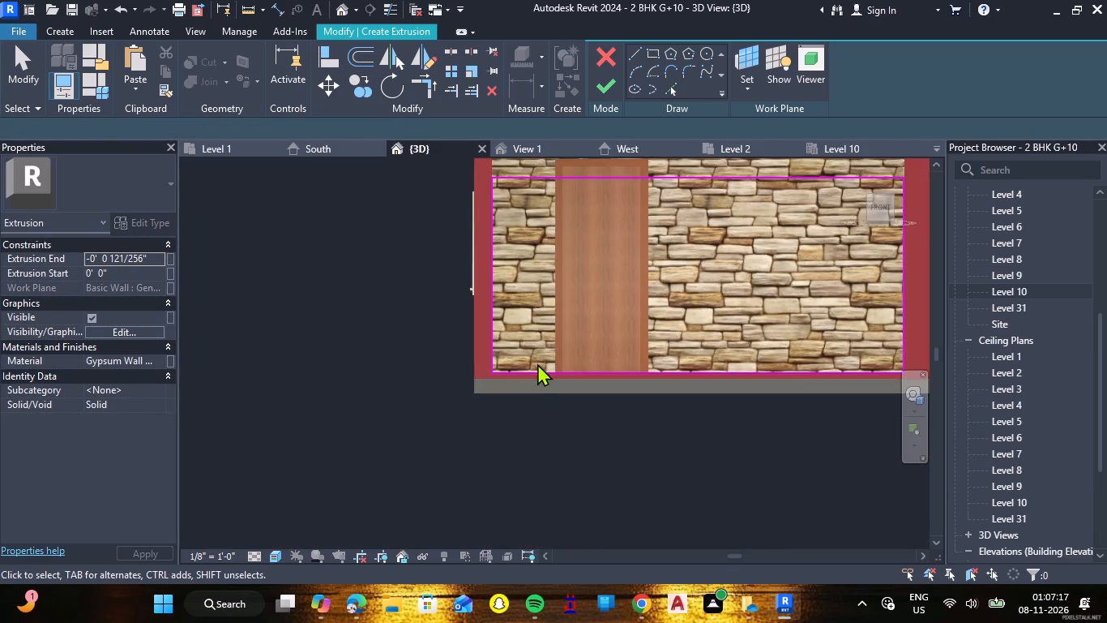
scroll(537, 363, down, 3)
scroll(630, 253, up, 8)
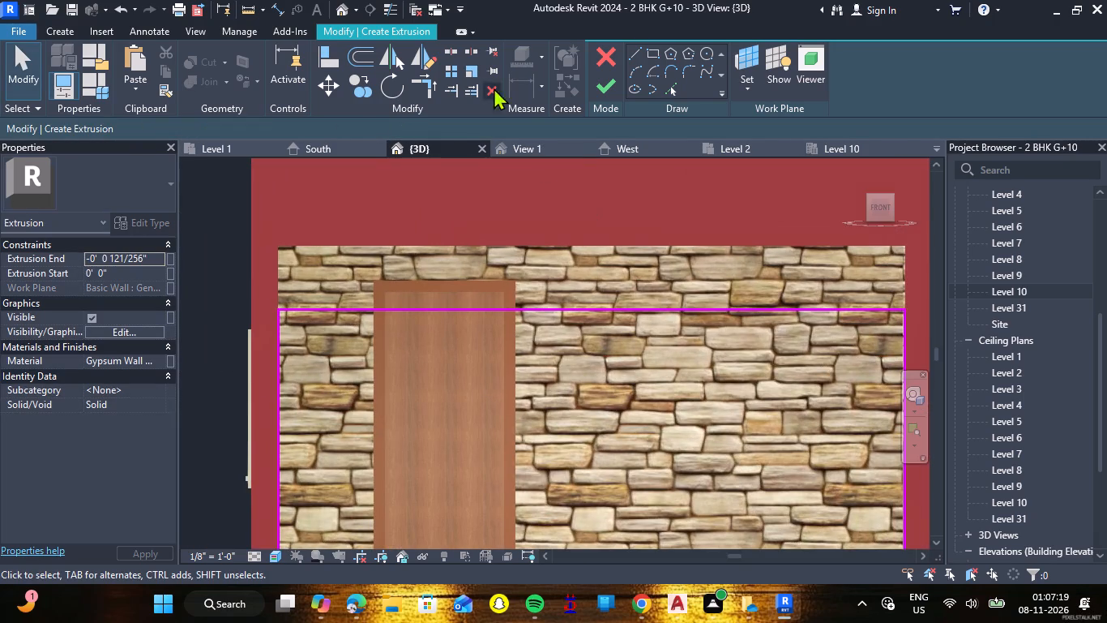
Turn on thin-line display and nudge the top edge of the gate's sketch rectangle down, further below the wooden door's head.
click(391, 4)
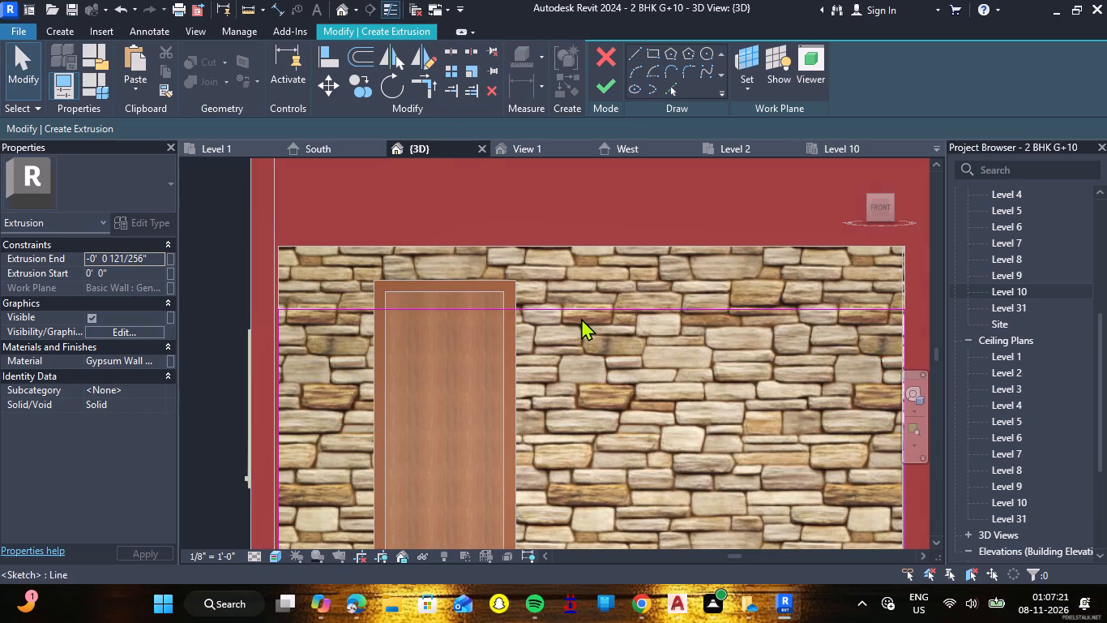
click(583, 312)
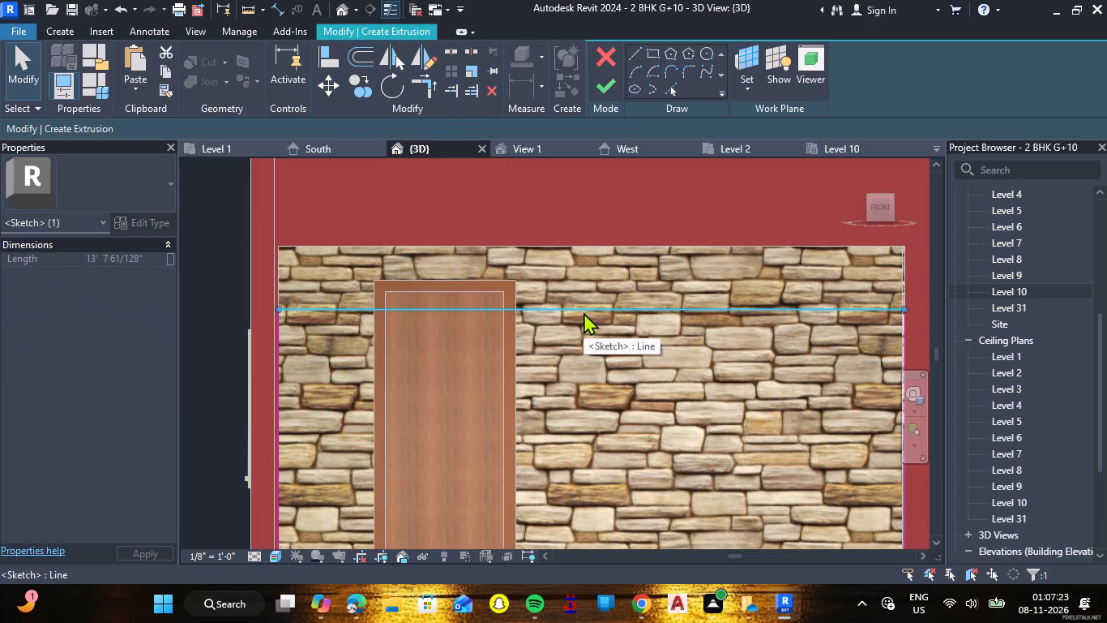
key(Down)
key(Down)
key(Down)
key(Down)
key(Down)
key(Down)
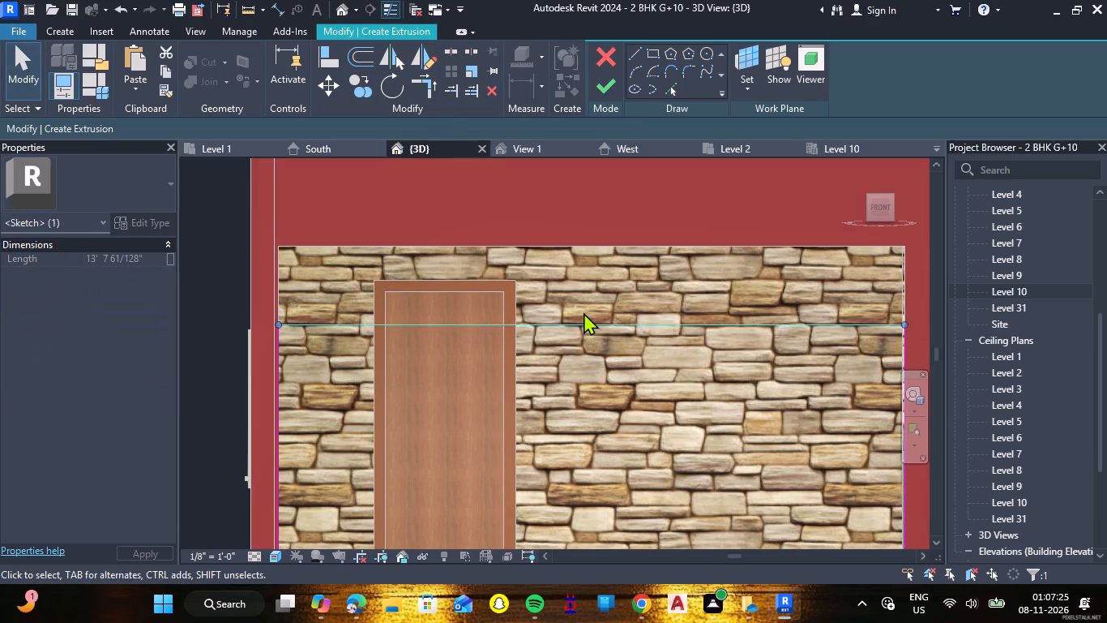
key(Down)
key(Down)
key(Down)
key(Down)
key(Down)
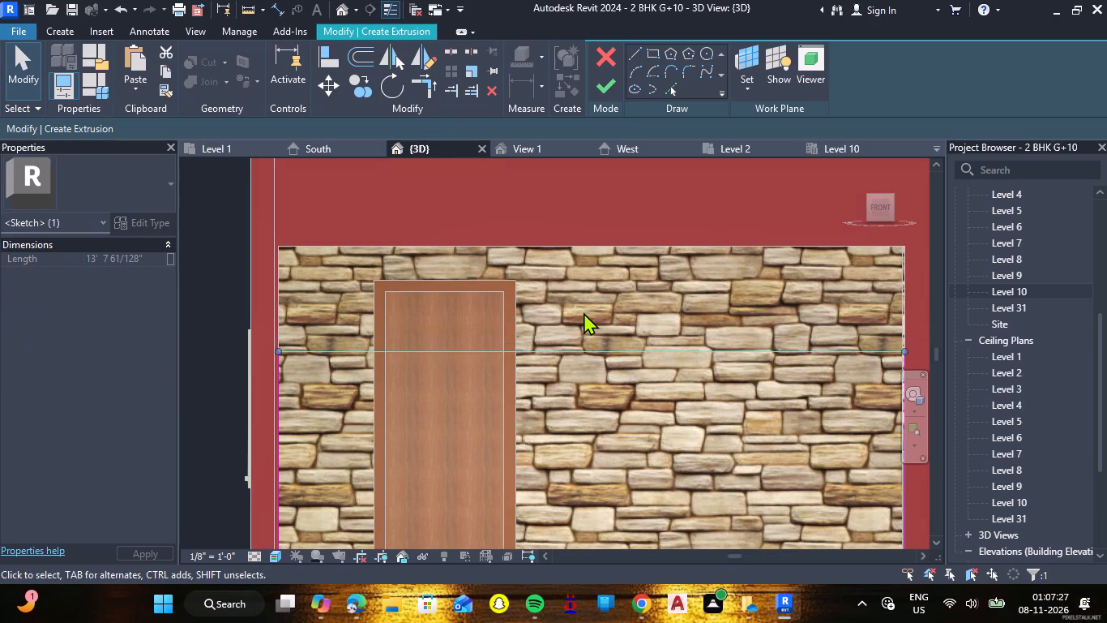
key(Down)
key(Down)
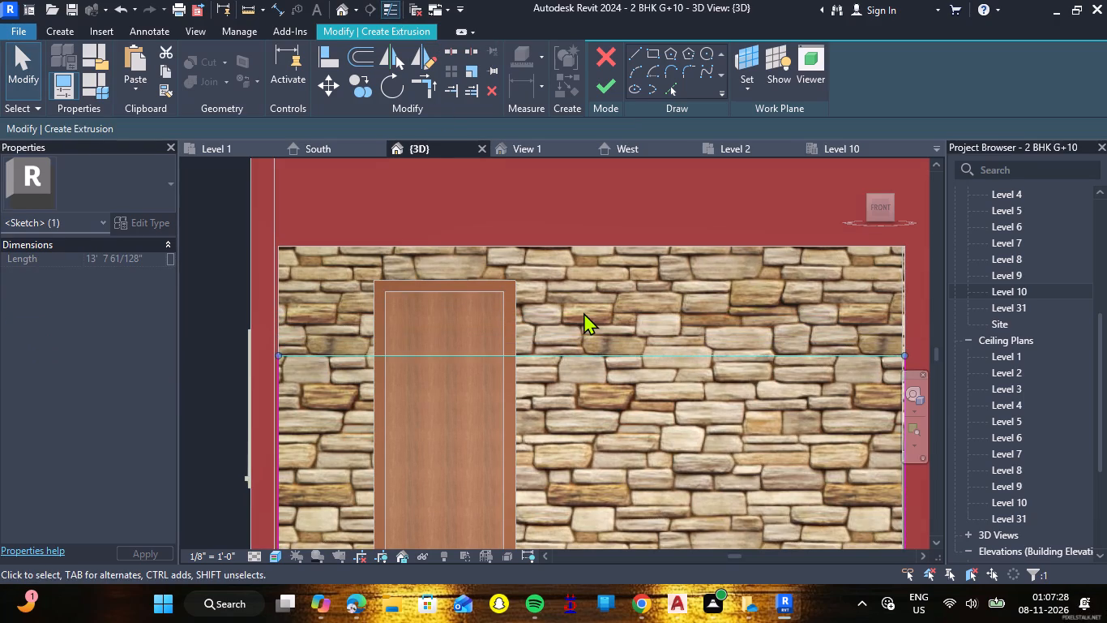
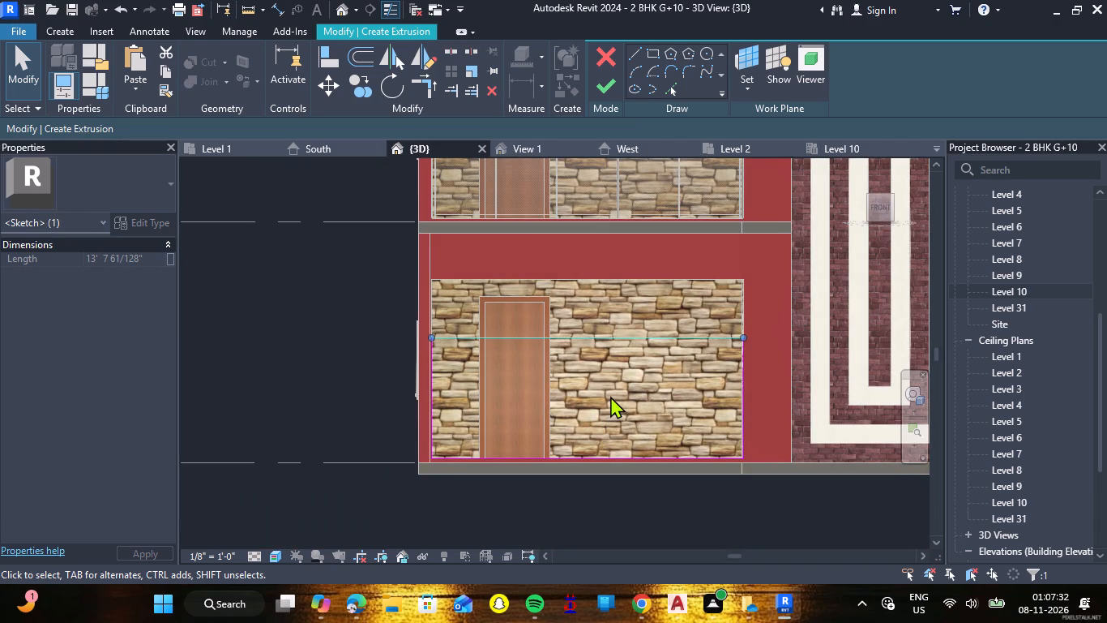
Nudge the extrusion sketch's top line down to about 4' 11 1/2" above its bottom line.
key(Down)
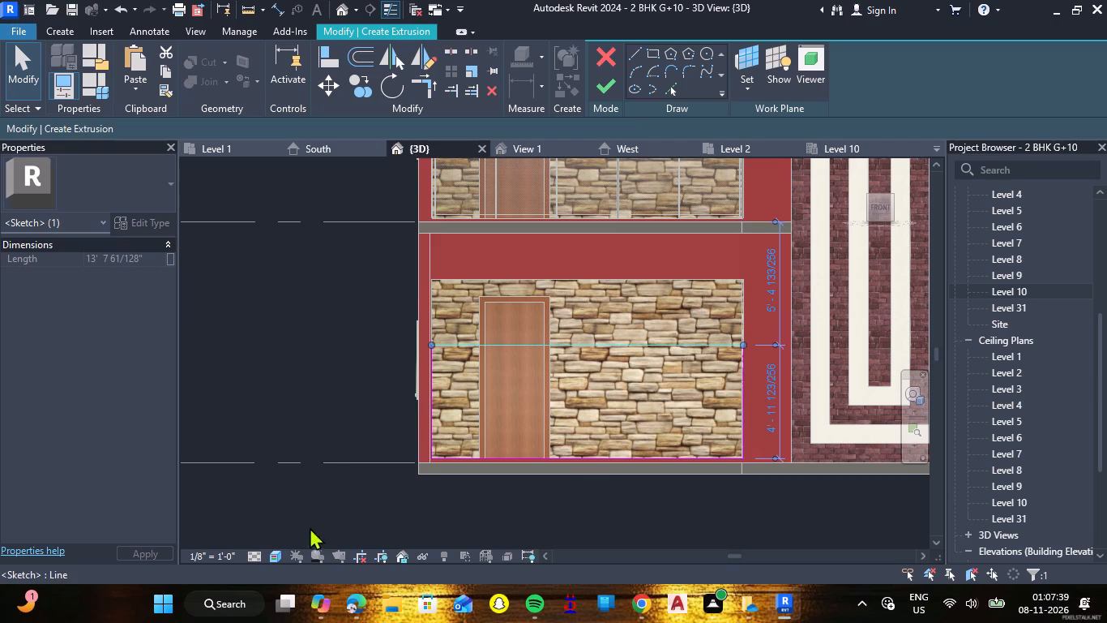
Switch the 3D view's visual style to a line-only display without shading or textures, and clear the selection.
double_click(272, 565)
click(276, 558)
click(325, 478)
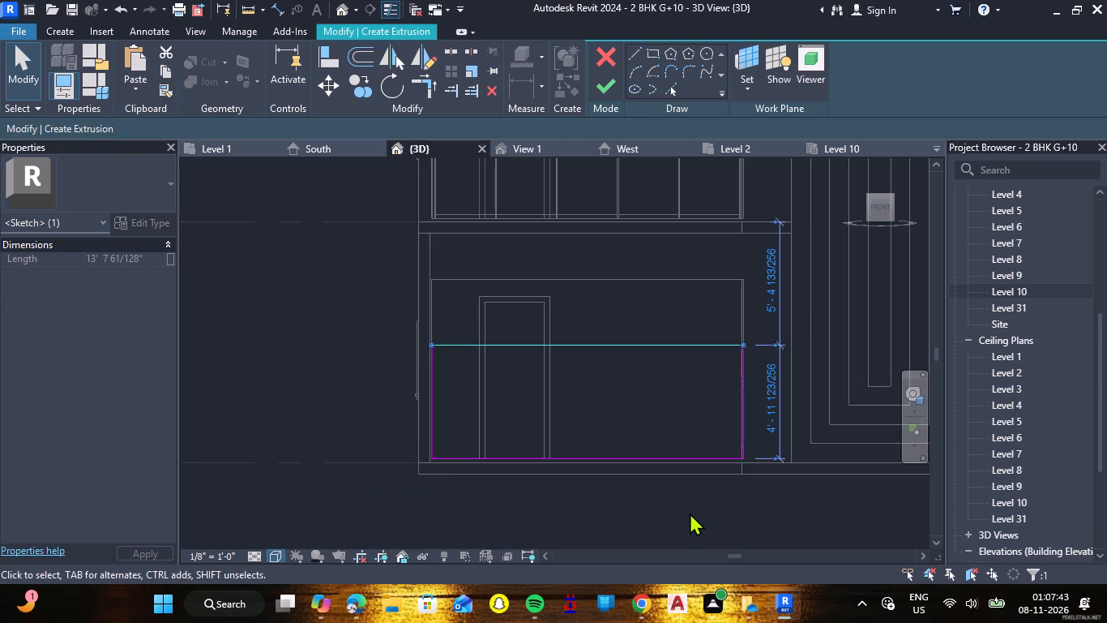
click(690, 513)
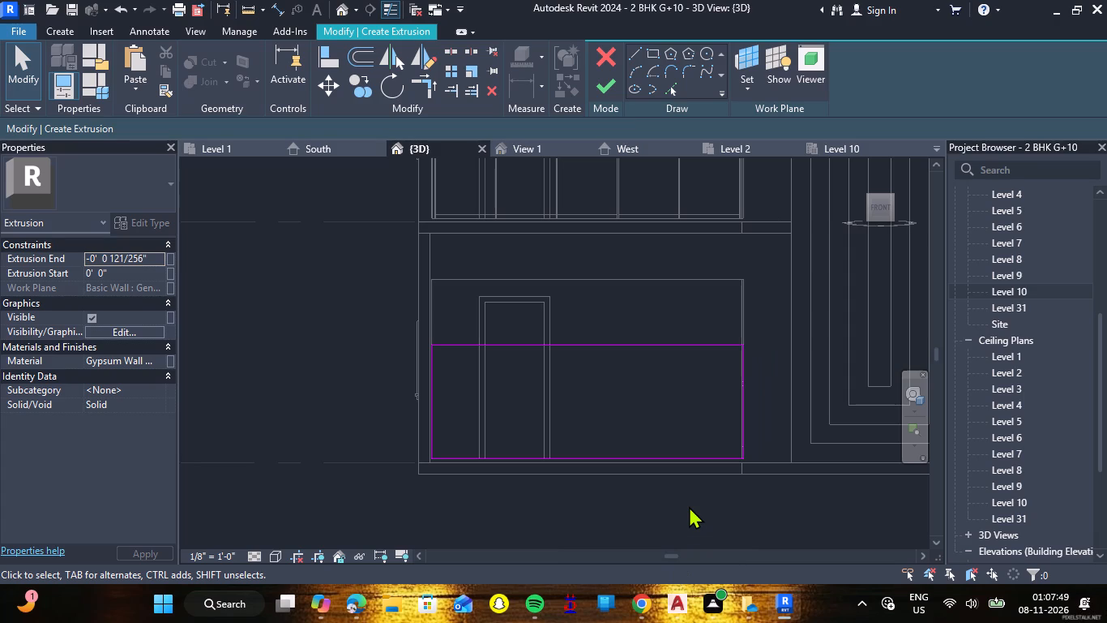
Draw a vertical sketch line from the midpoint of the top line down to the bottom line, dividing the rectangle in half.
click(637, 54)
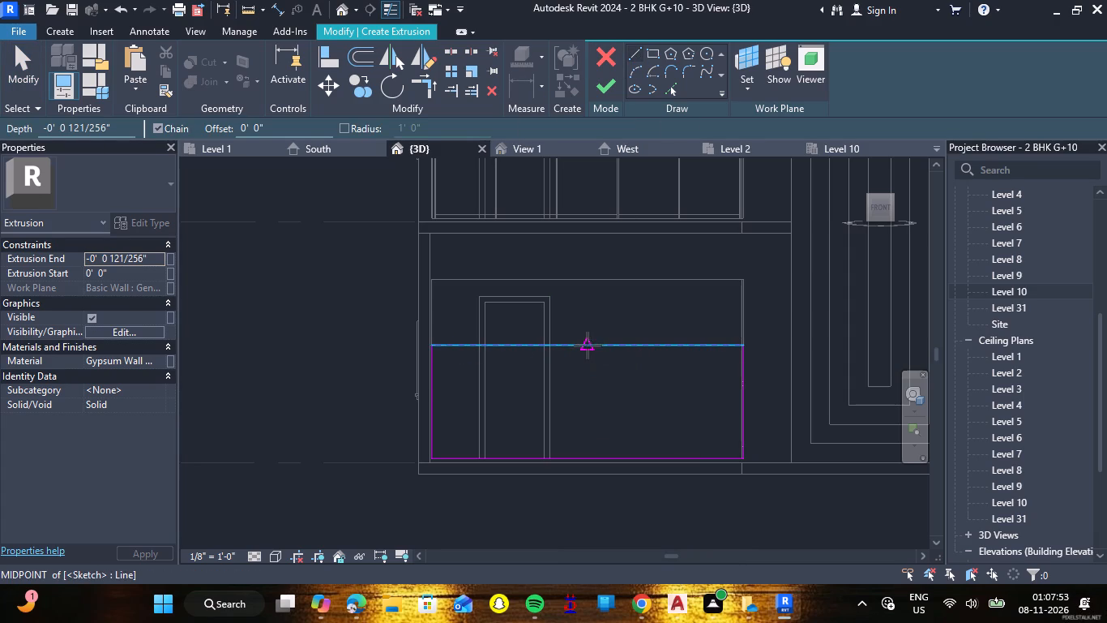
click(588, 346)
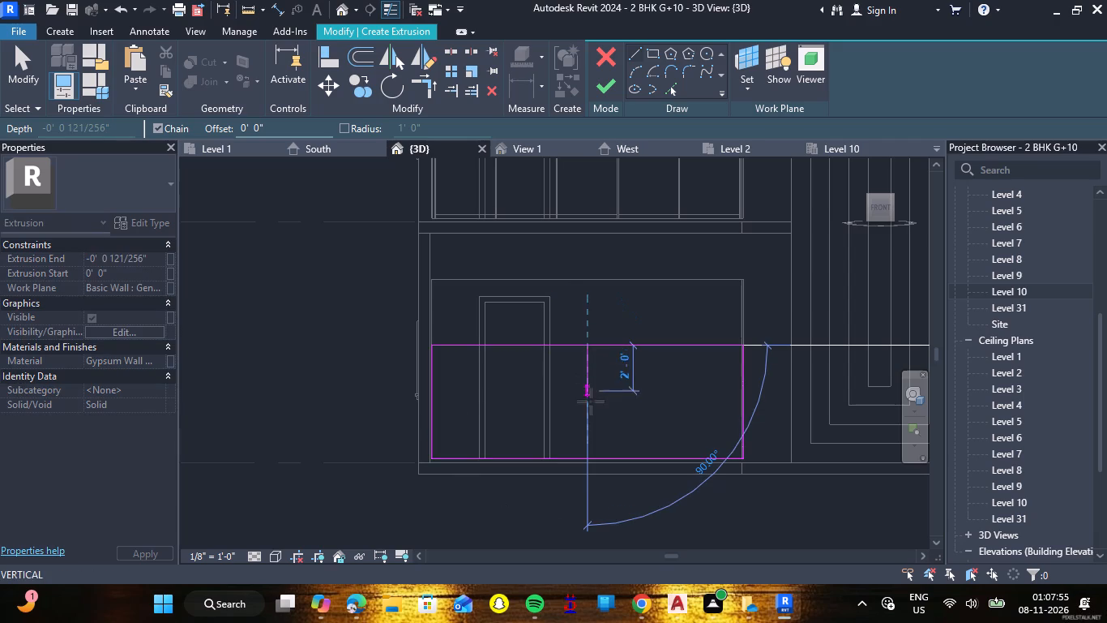
click(590, 456)
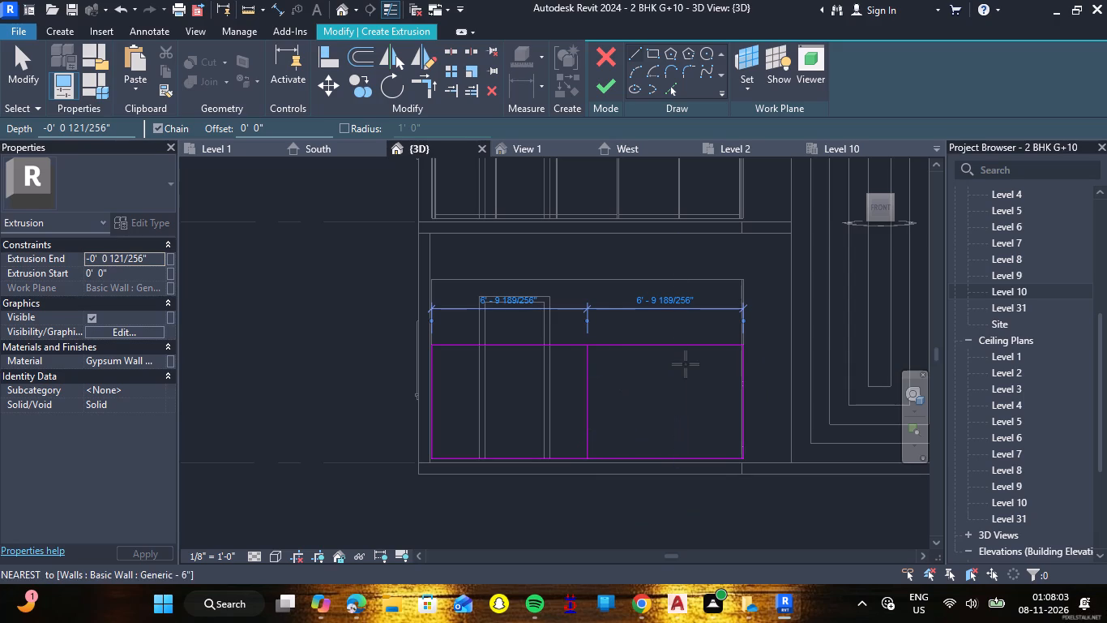
scroll(750, 376, up, 7)
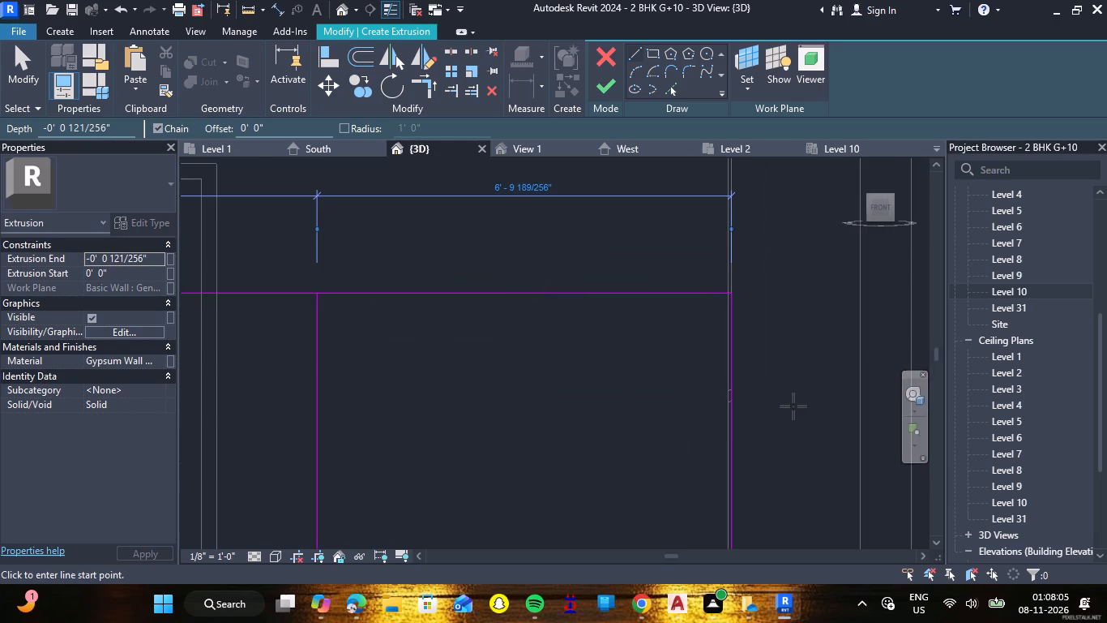
scroll(785, 372, down, 5)
key(Escape)
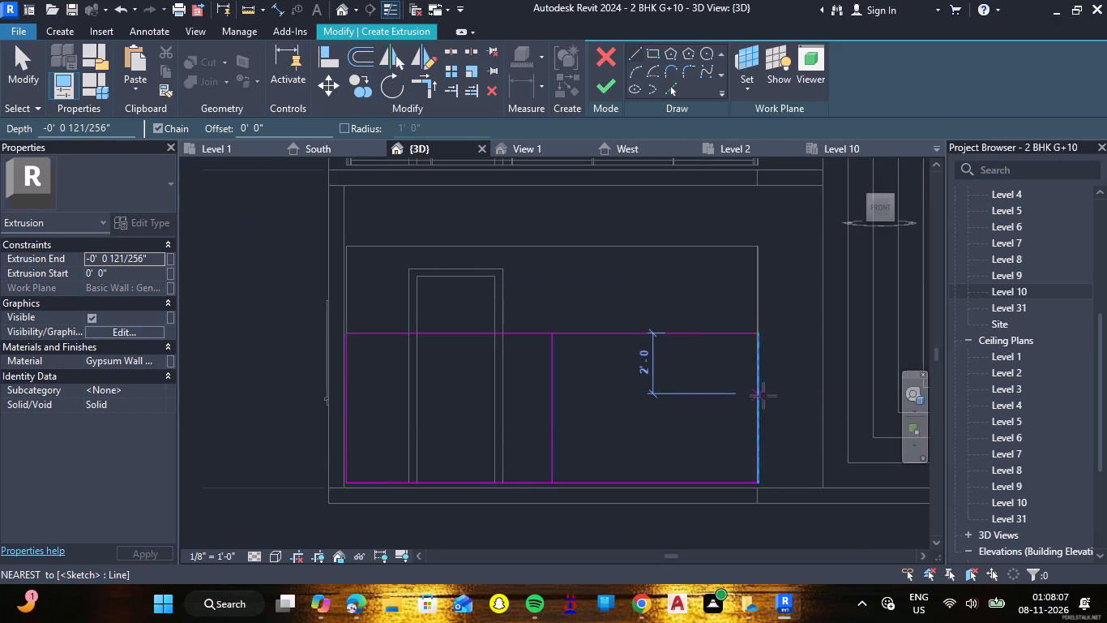
key(Escape)
Nudge the sketch rectangle's right-hand vertical line slightly to the left.
scroll(771, 403, up, 3)
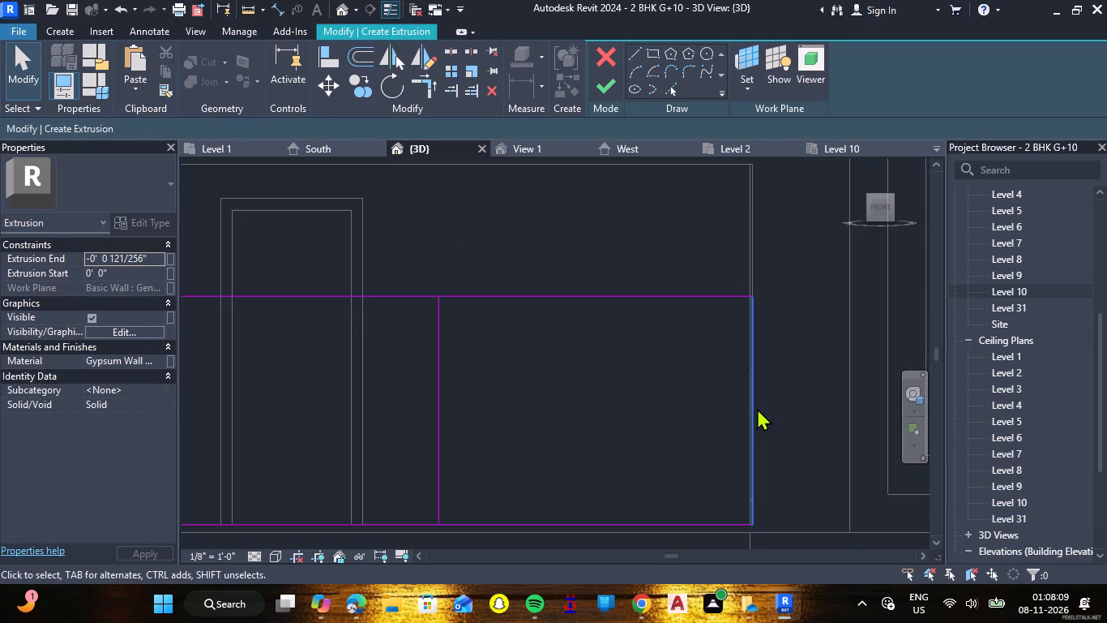
click(756, 409)
key(Left)
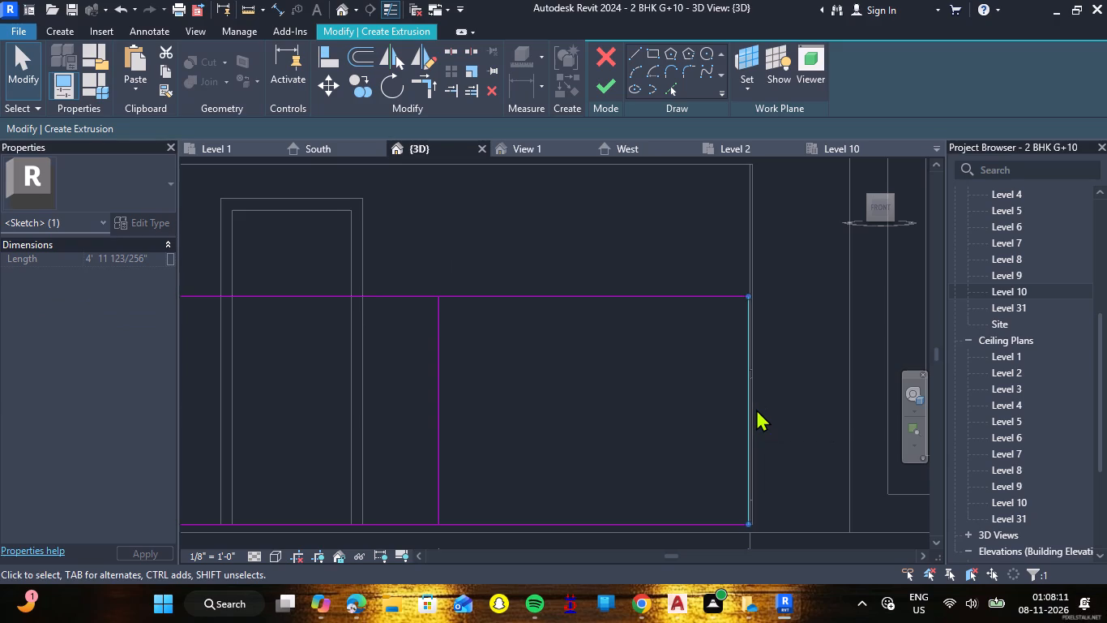
key(Escape)
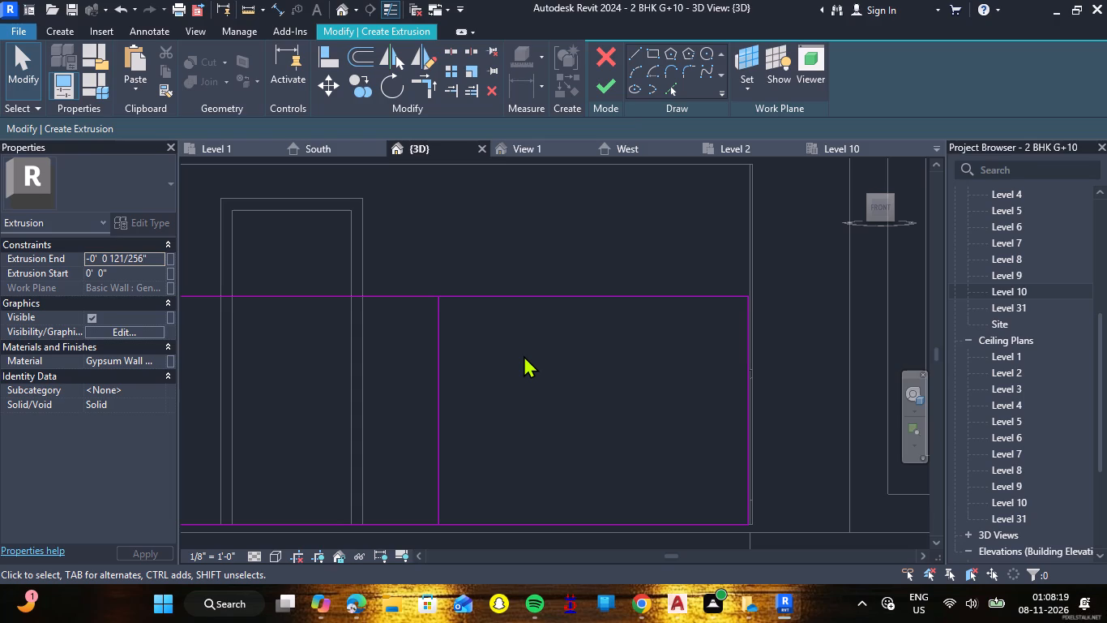
Offset copies of the central vertical line 0.25" to each side using a numerical offset.
click(361, 63)
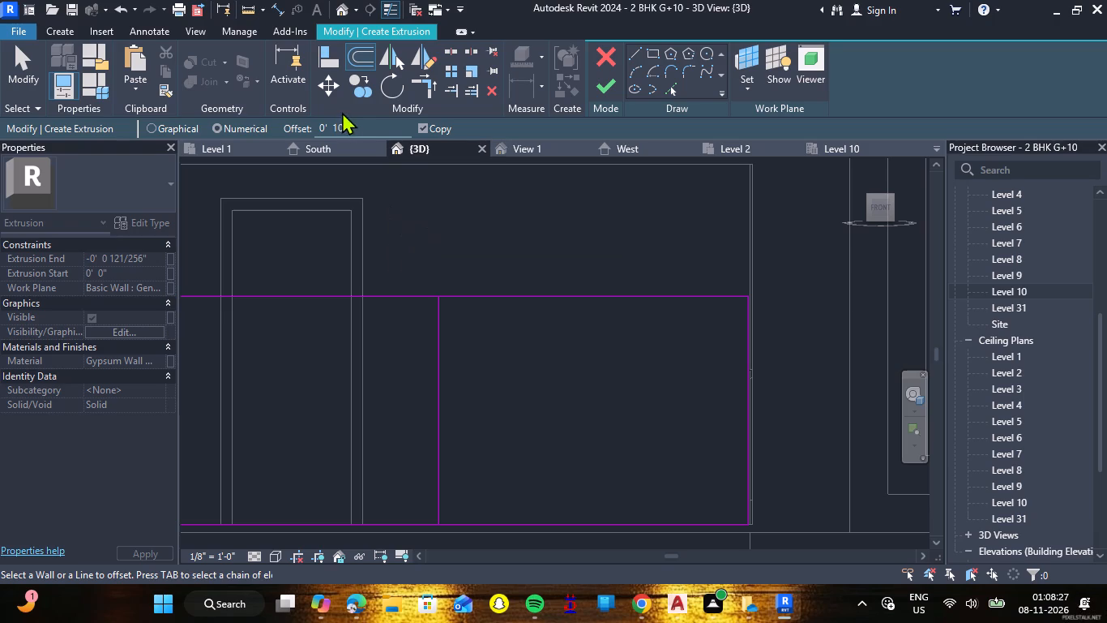
drag(340, 130, 275, 131)
drag(355, 125, 319, 127)
key(BackSpace)
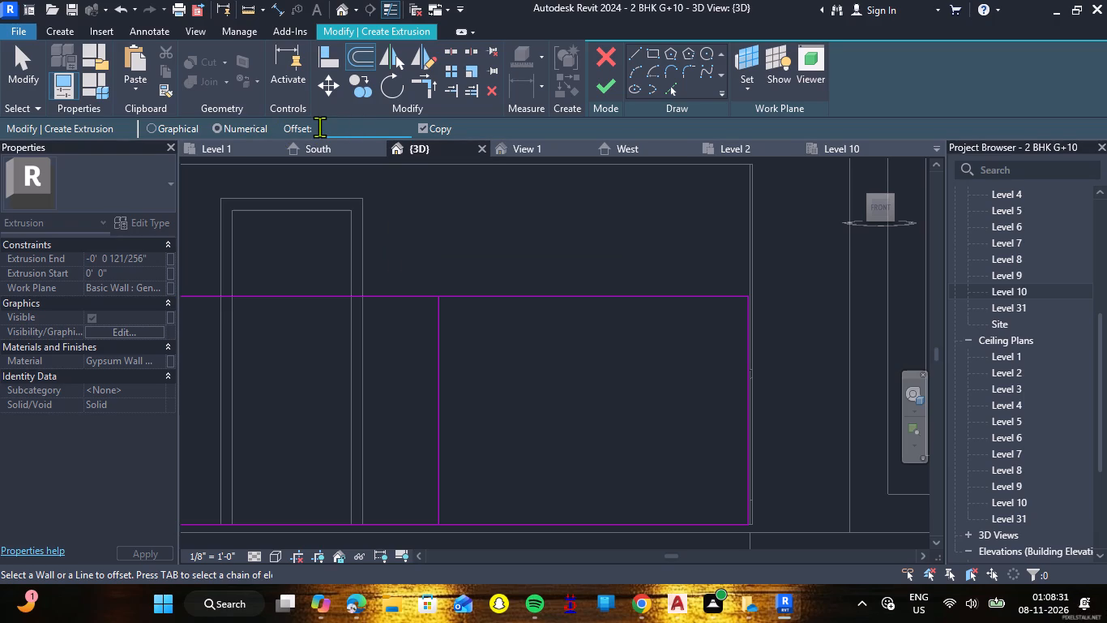
text(0.)
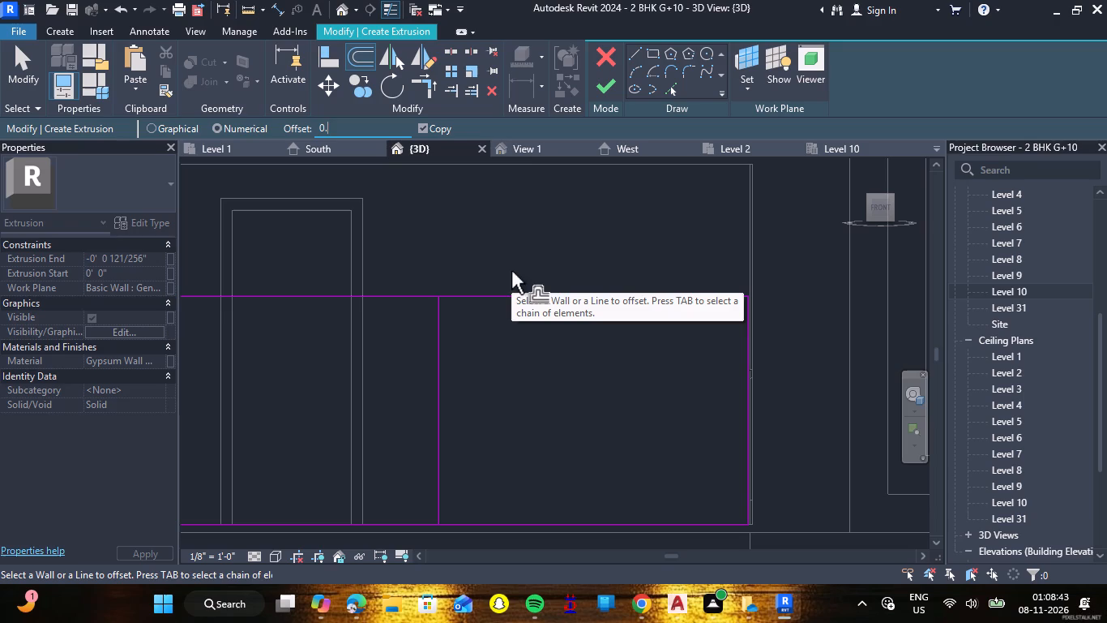
text(25)
key(shift+quotedbl)
key(Return)
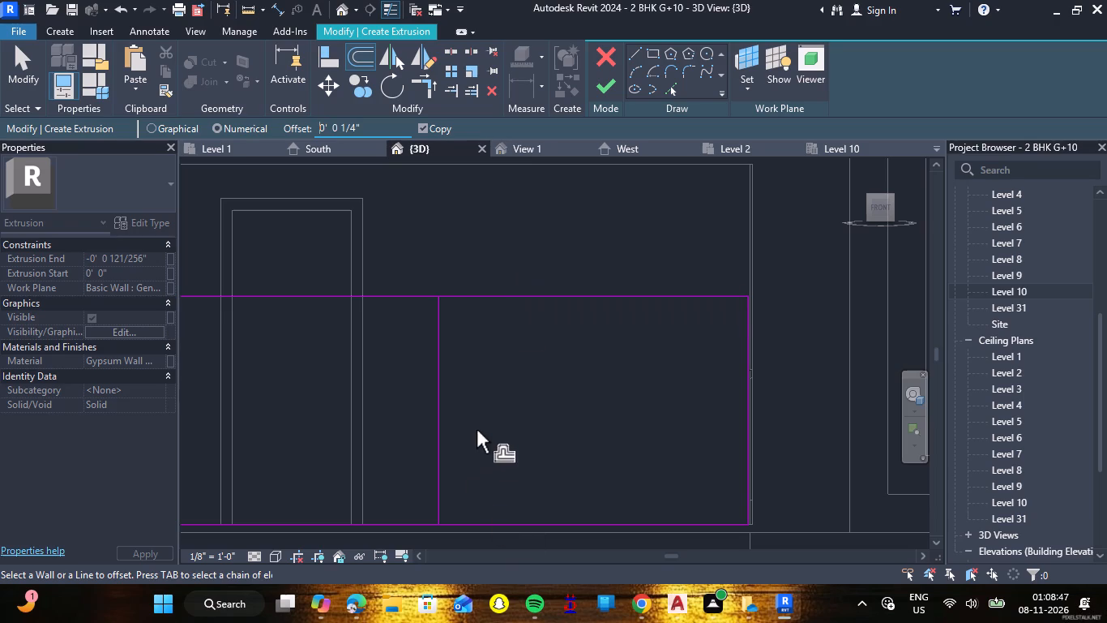
scroll(438, 415, up, 9)
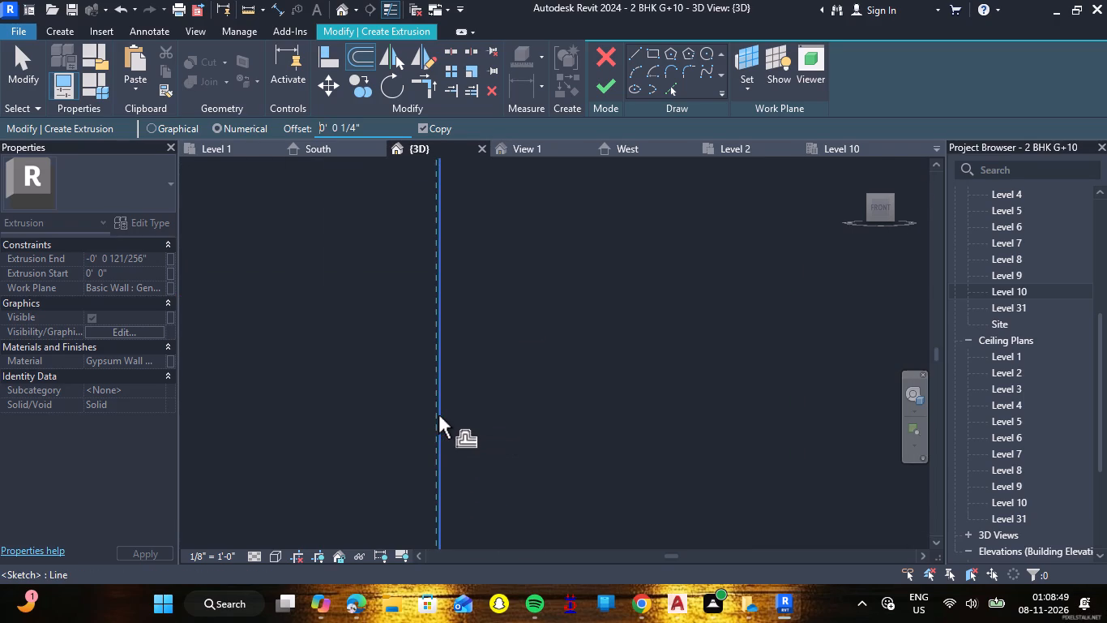
click(438, 415)
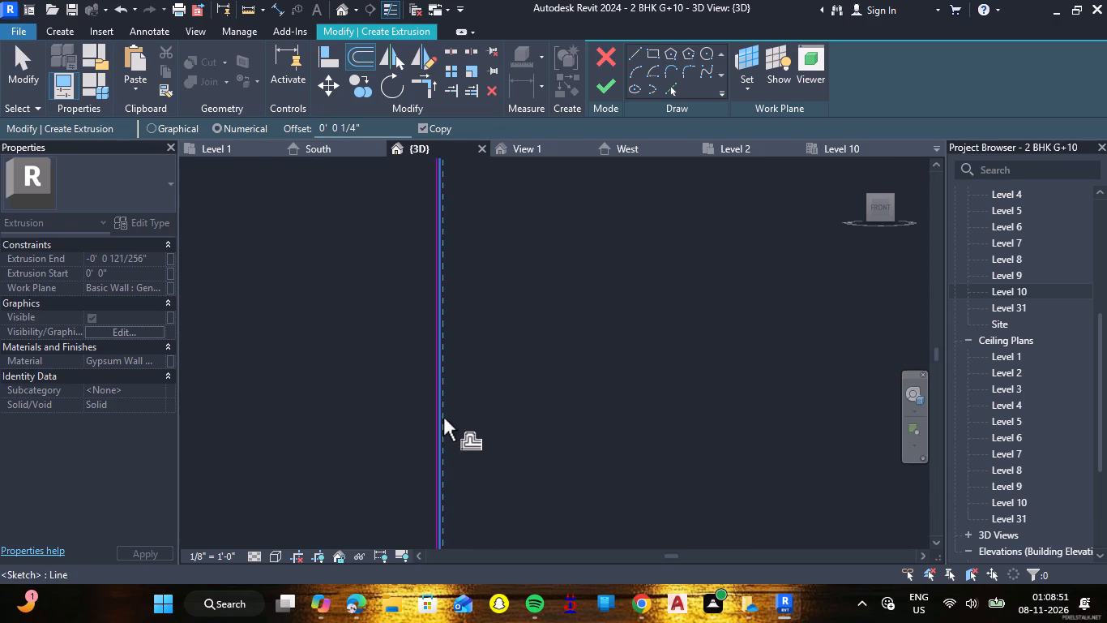
scroll(434, 421, up, 9)
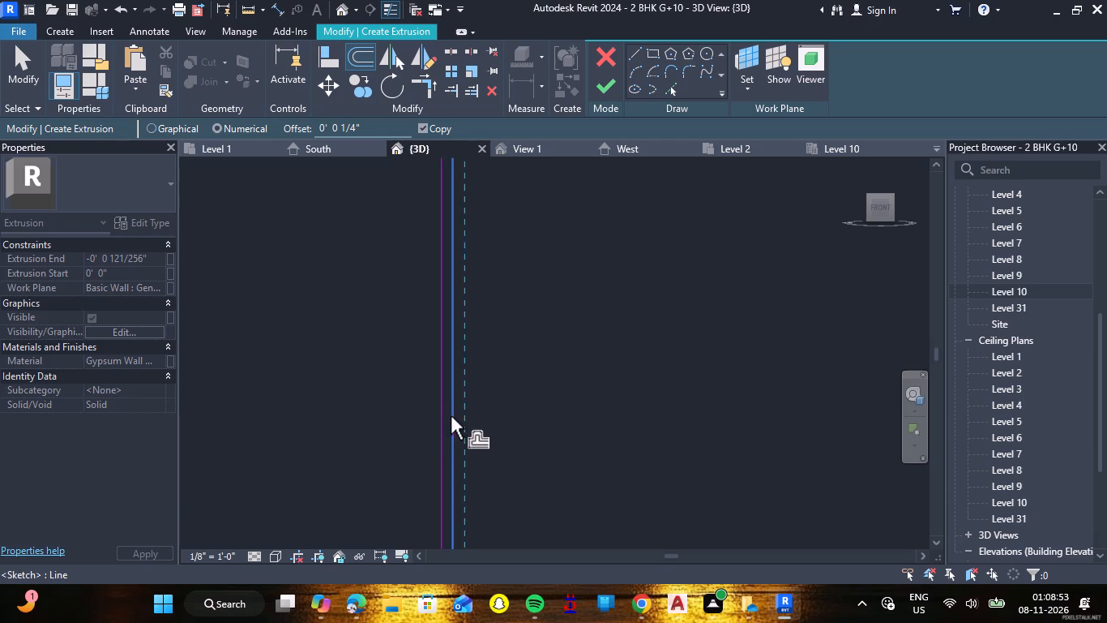
click(451, 416)
scroll(605, 398, down, 14)
scroll(606, 387, down, 7)
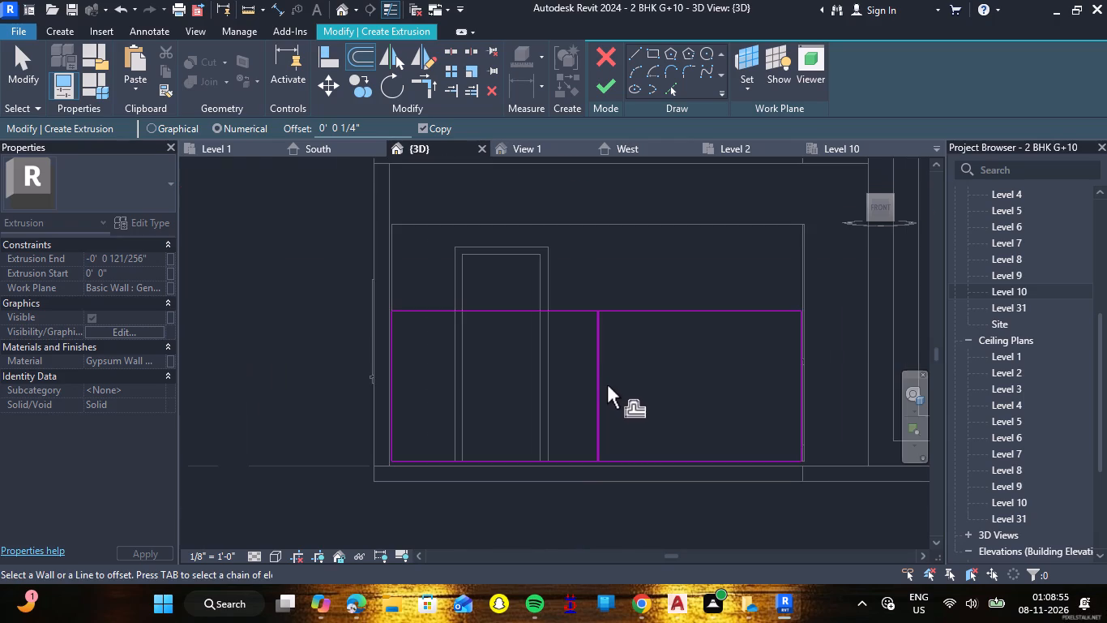
scroll(648, 410, up, 3)
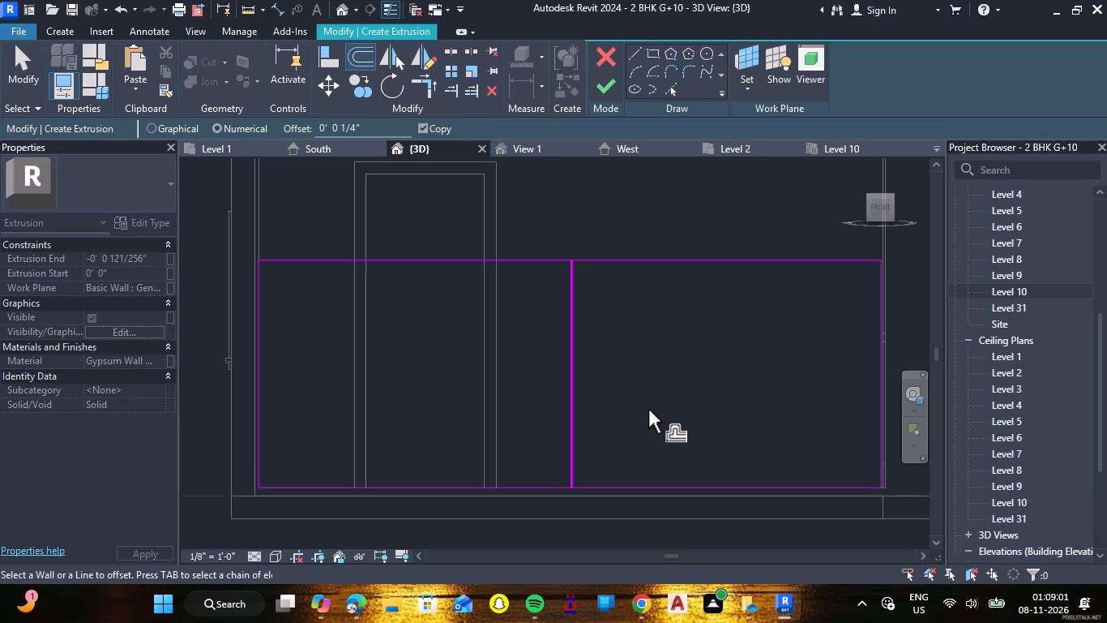
key(Escape)
Delete the original central line between the two offset lines.
scroll(562, 432, up, 7)
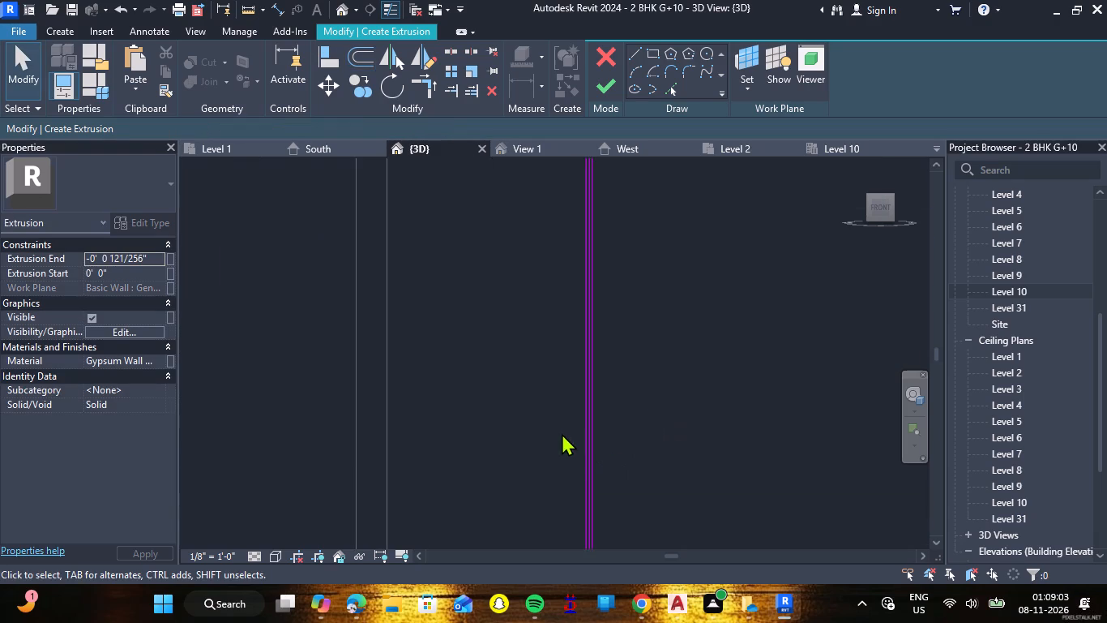
scroll(592, 451, up, 8)
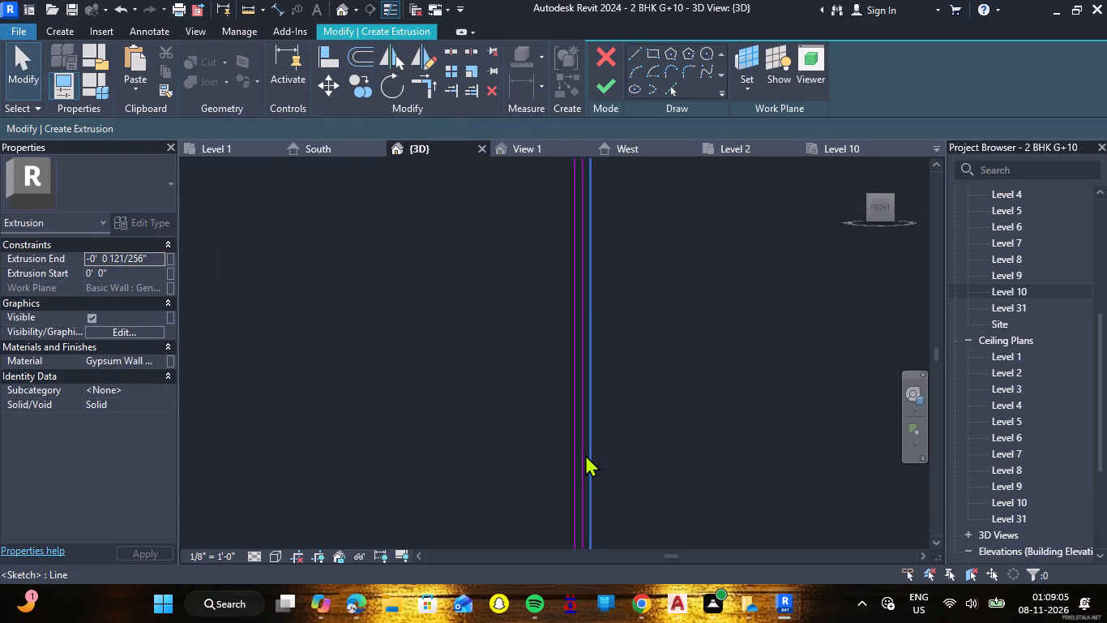
scroll(585, 454, up, 9)
click(575, 461)
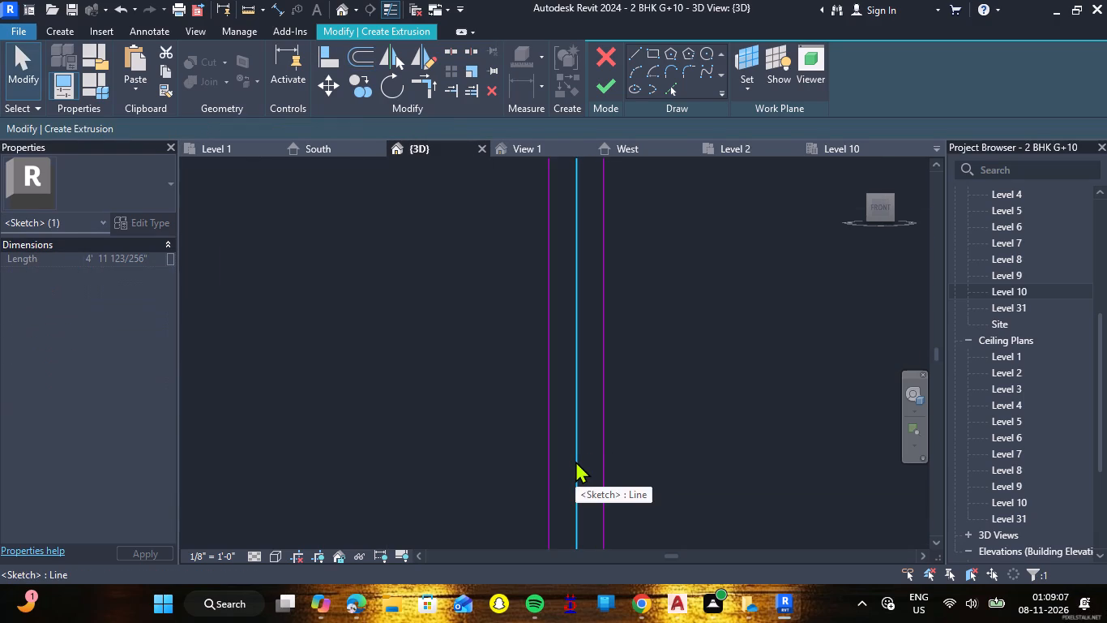
key(Delete)
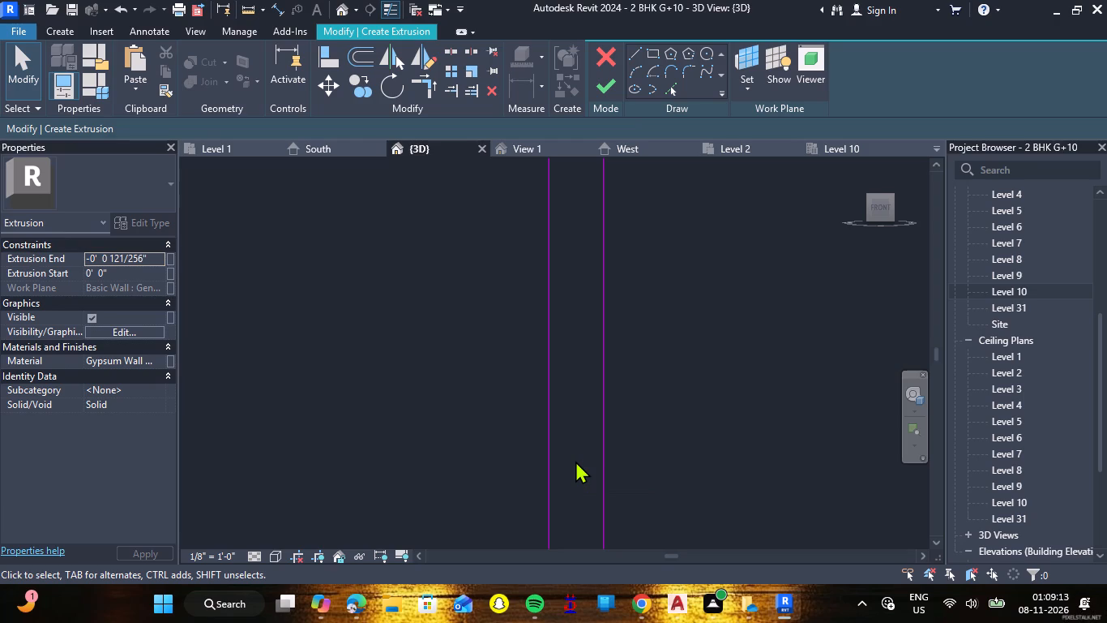
Split the sketch's top line at a point between the two central vertical lines.
scroll(578, 453, down, 6)
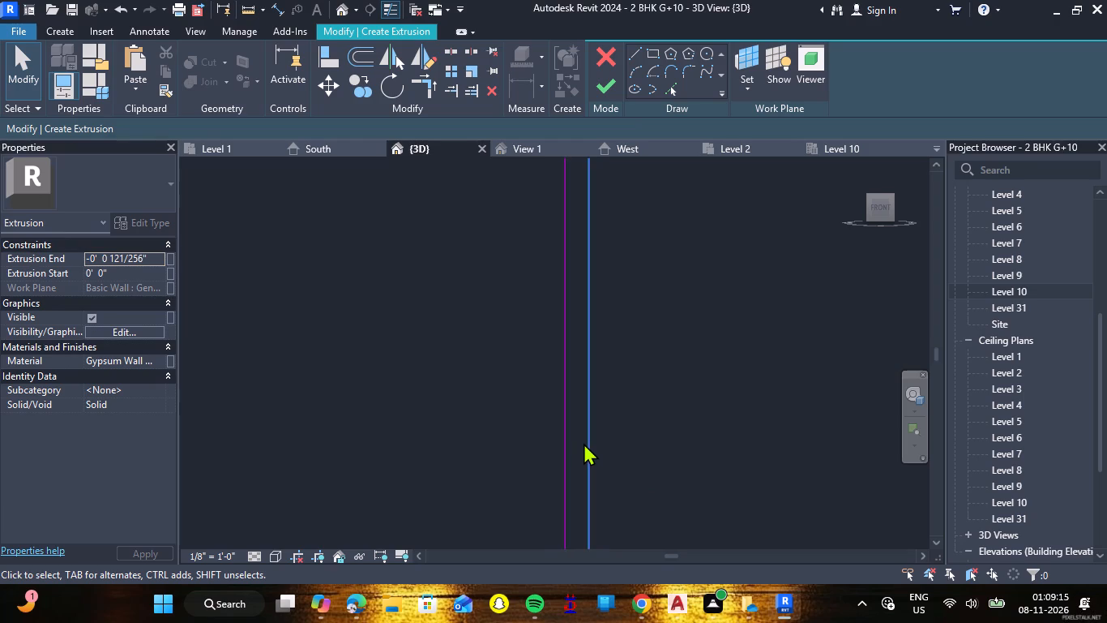
scroll(583, 443, down, 19)
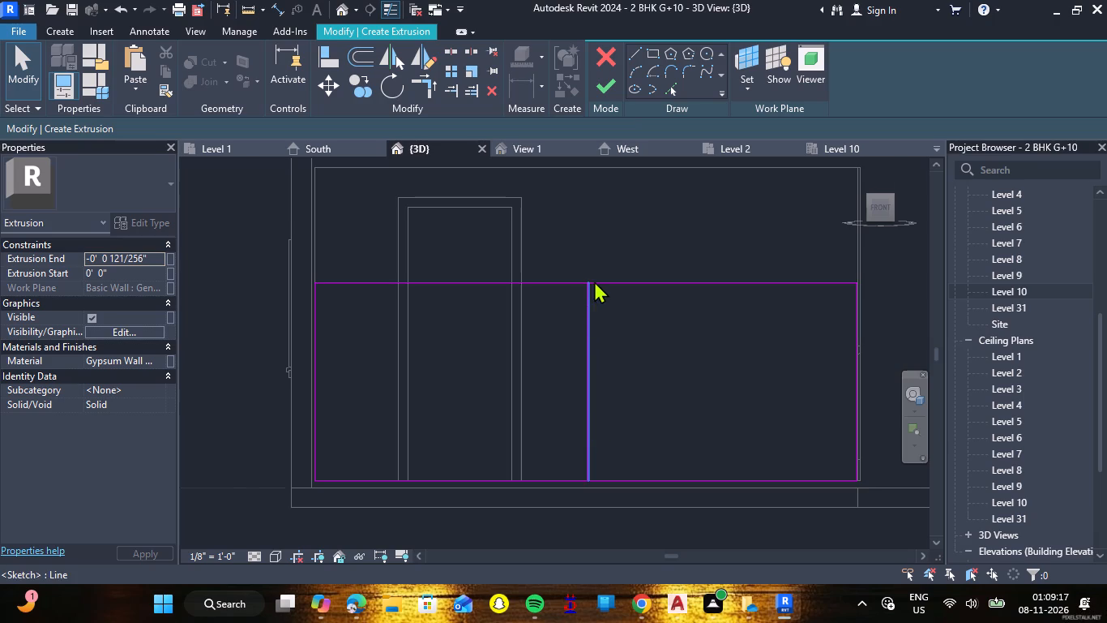
scroll(594, 281, up, 8)
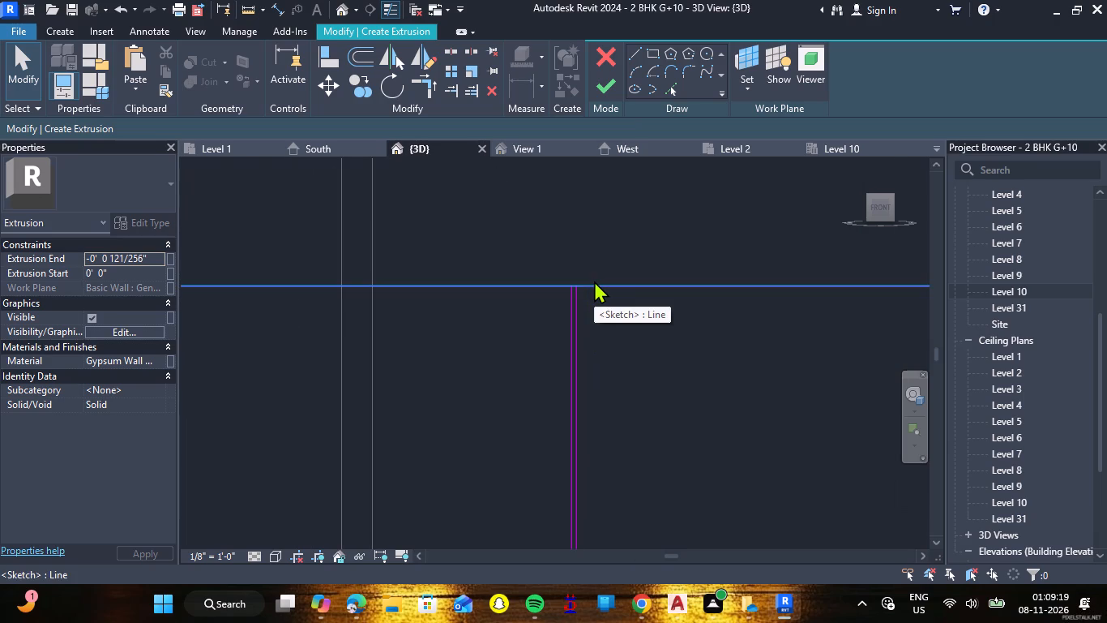
scroll(575, 281, up, 9)
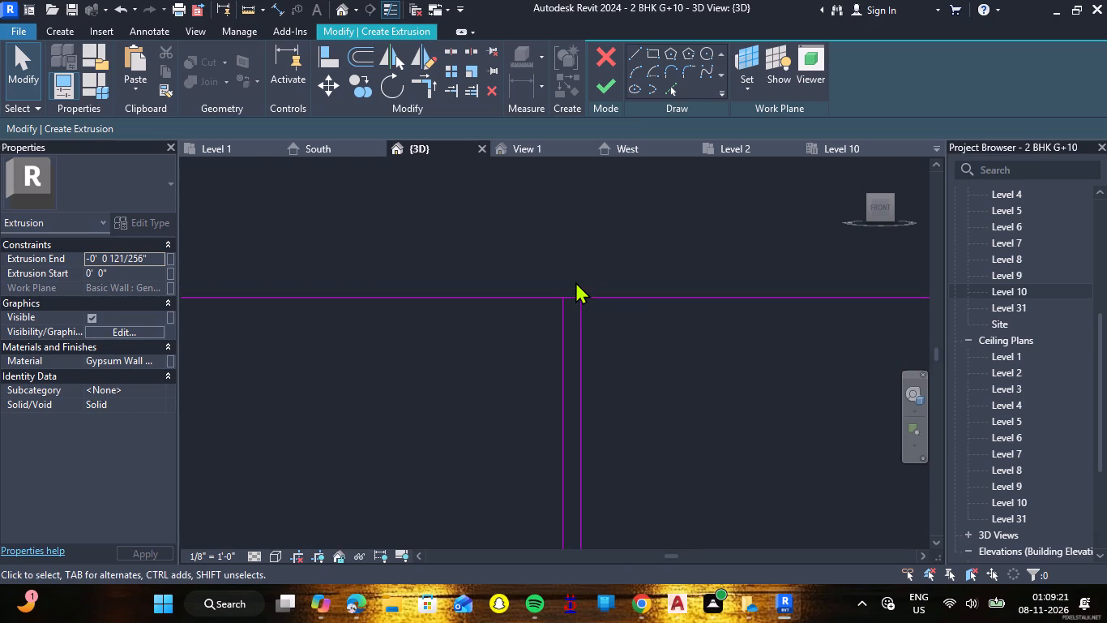
scroll(571, 287, up, 11)
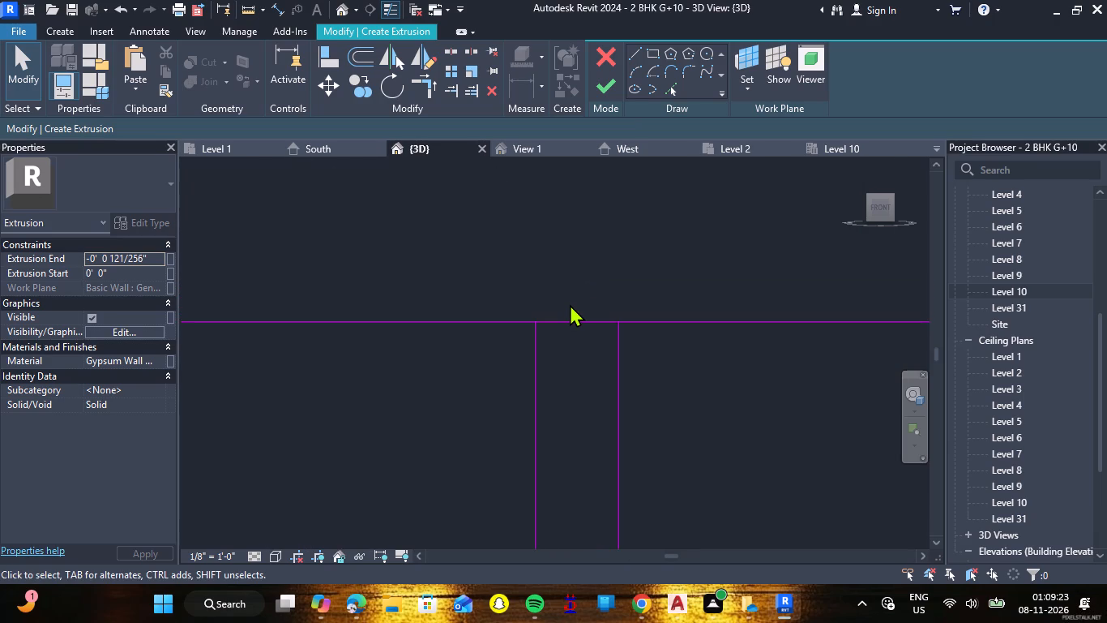
scroll(558, 318, up, 1)
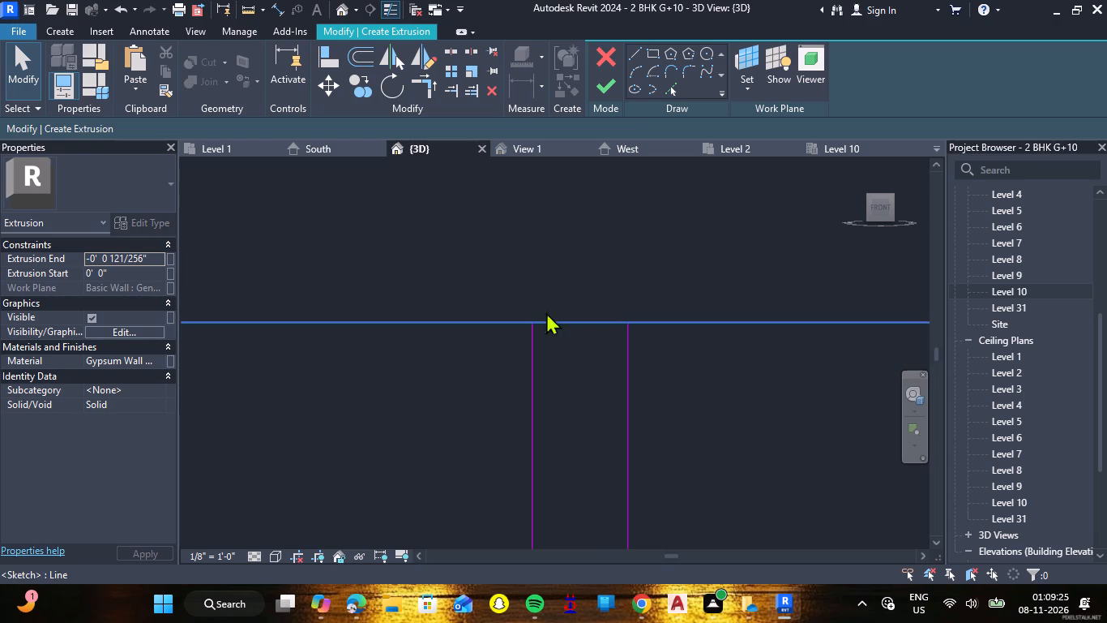
click(454, 54)
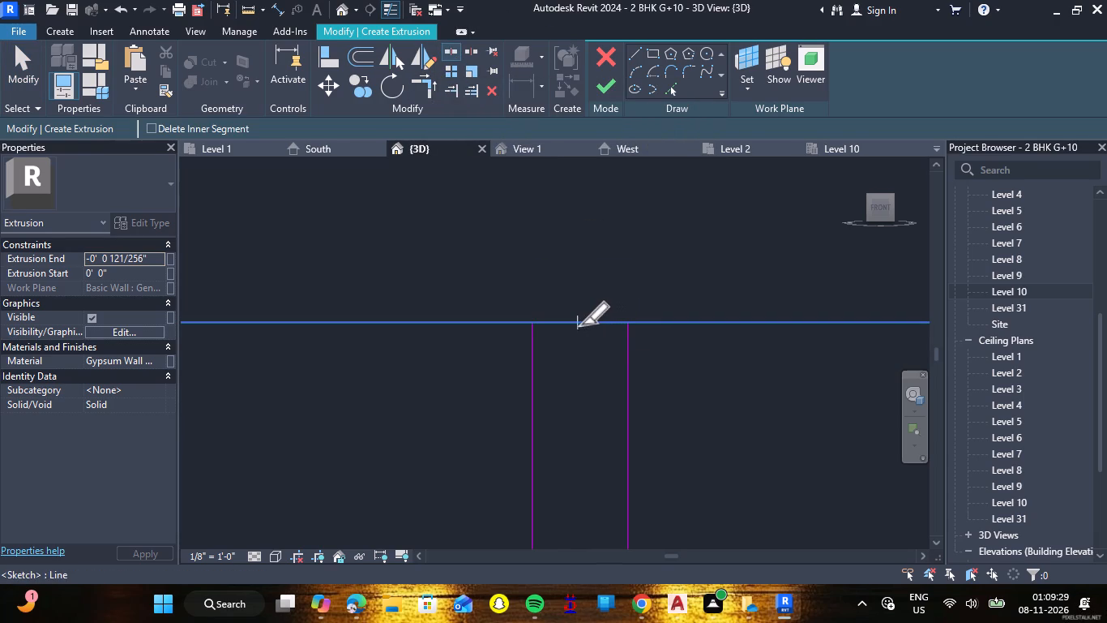
double_click(580, 324)
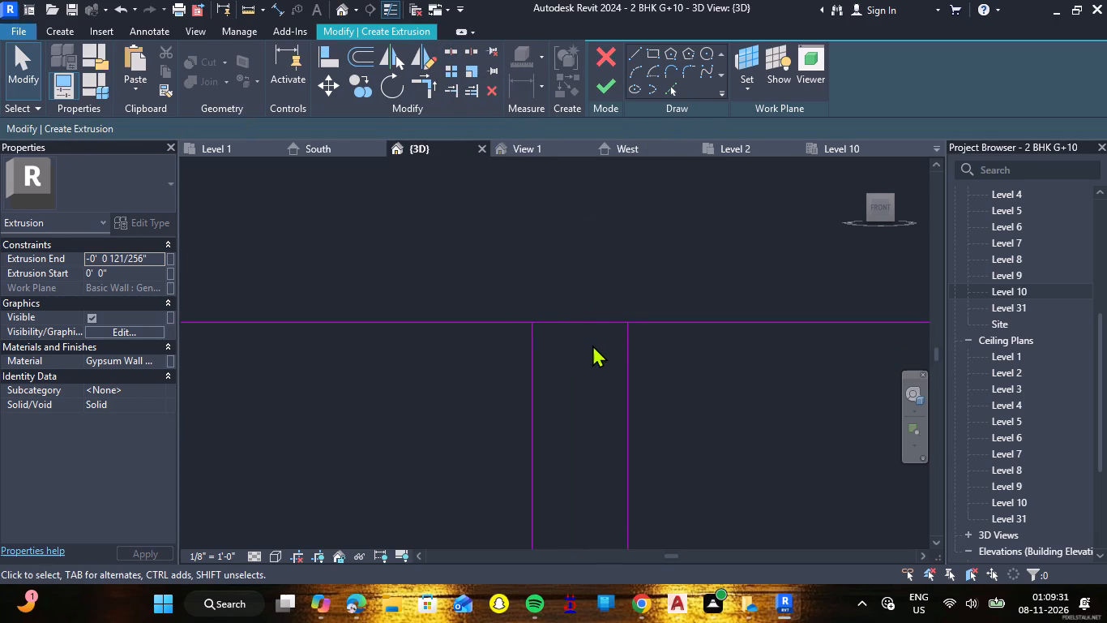
key(Escape)
Trim both pieces of the sketch's split top line to corners with the two central vertical lines.
click(420, 83)
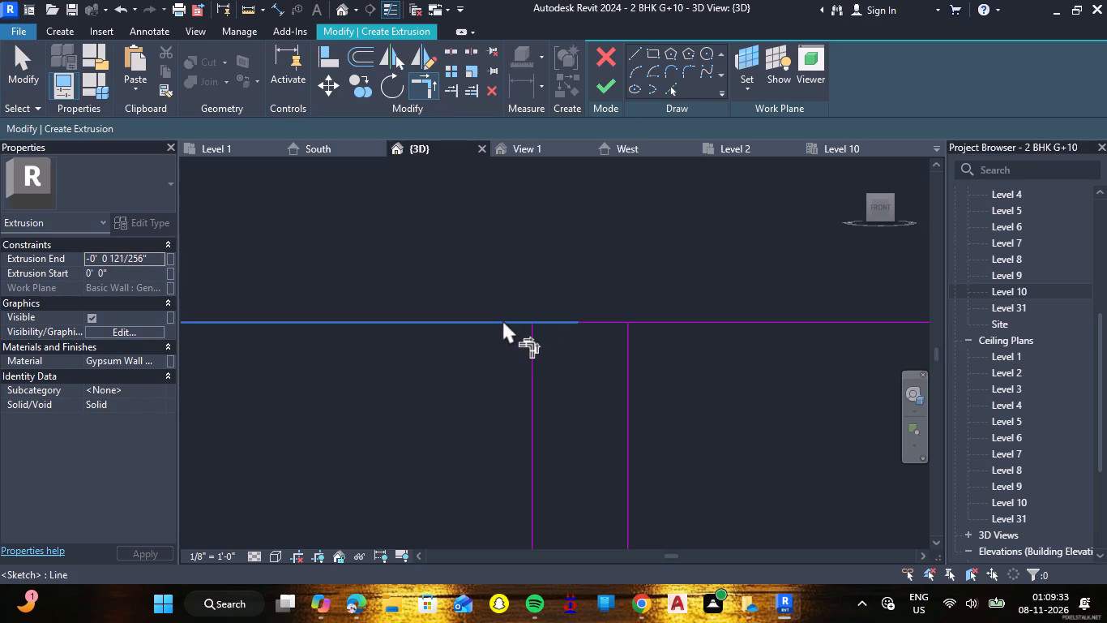
click(502, 320)
click(528, 354)
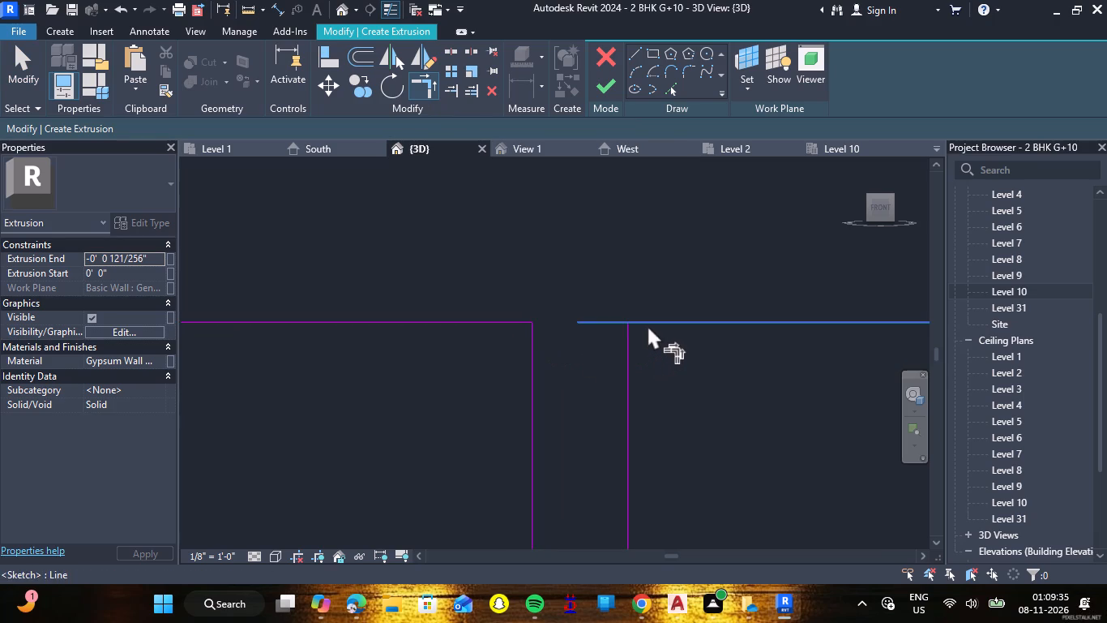
click(648, 325)
click(630, 348)
Split the sketch's bottom line at a point between the two central vertical lines.
scroll(671, 352, down, 10)
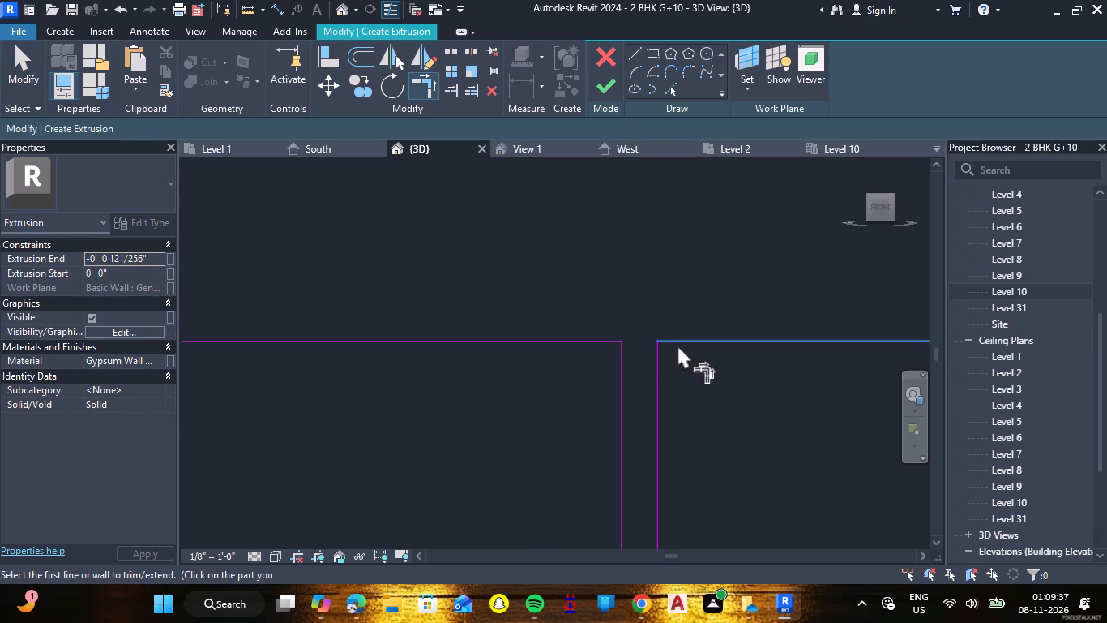
scroll(677, 345, down, 18)
scroll(688, 328, down, 7)
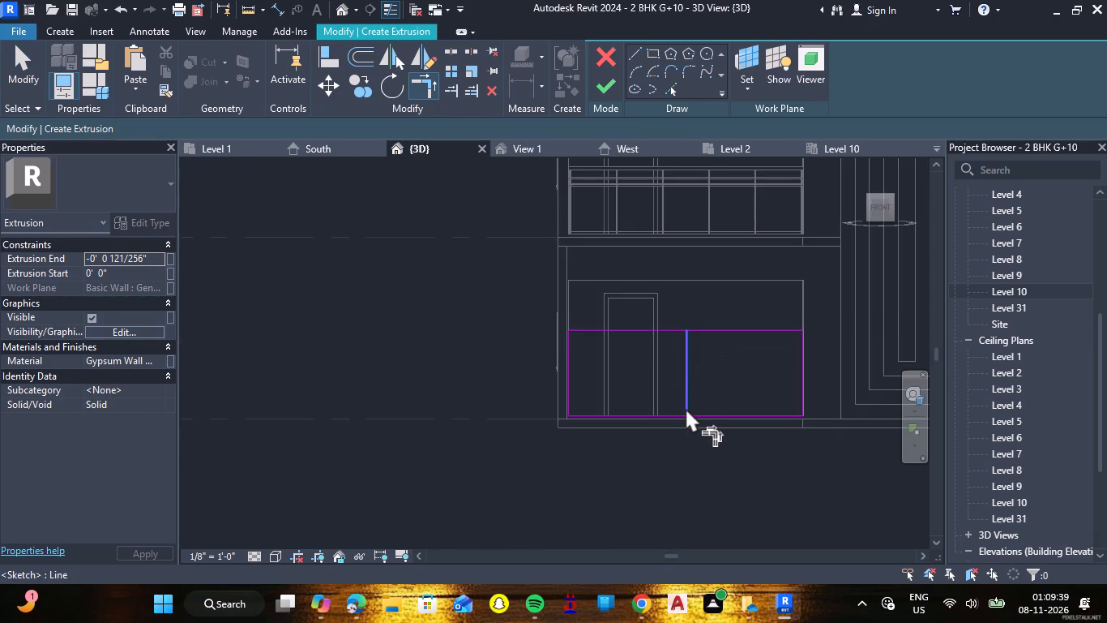
scroll(686, 408, up, 16)
scroll(690, 438, up, 5)
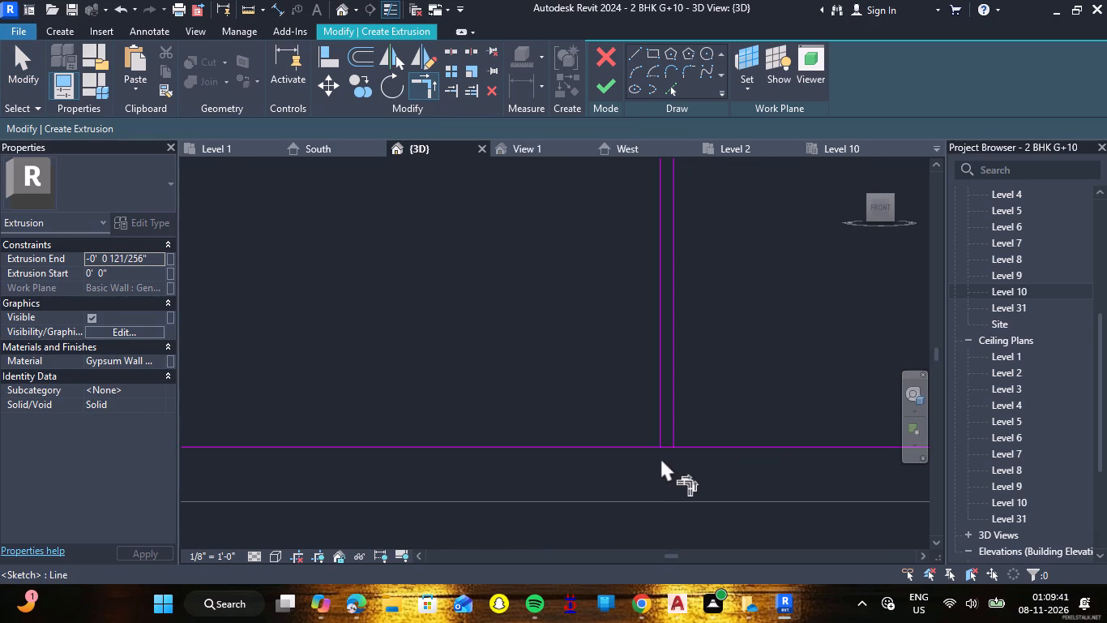
scroll(660, 456, up, 7)
click(449, 53)
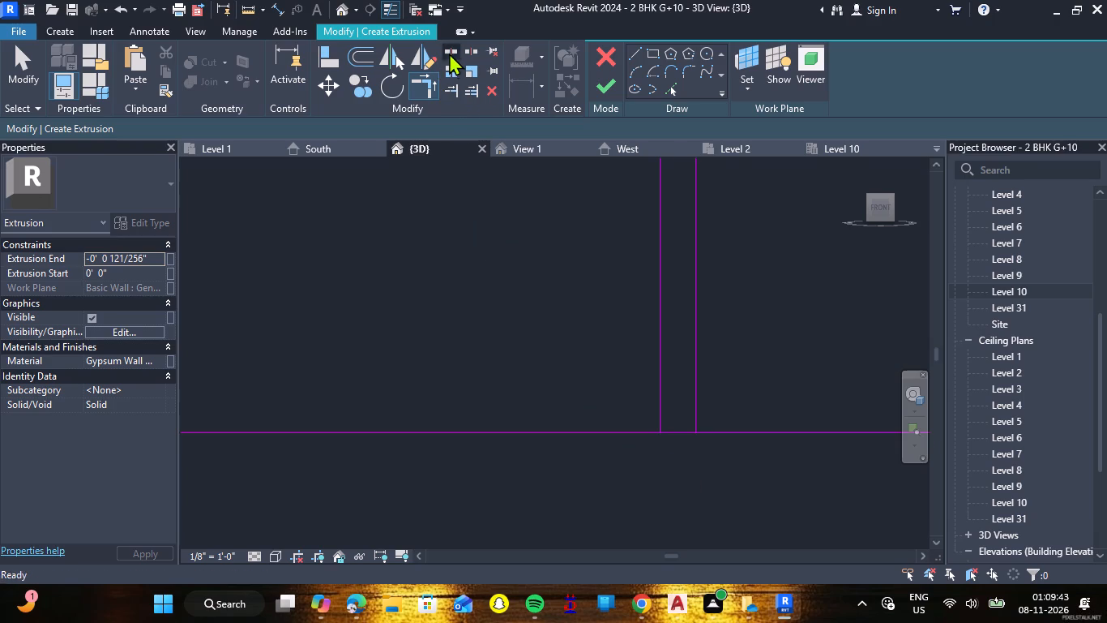
click(677, 436)
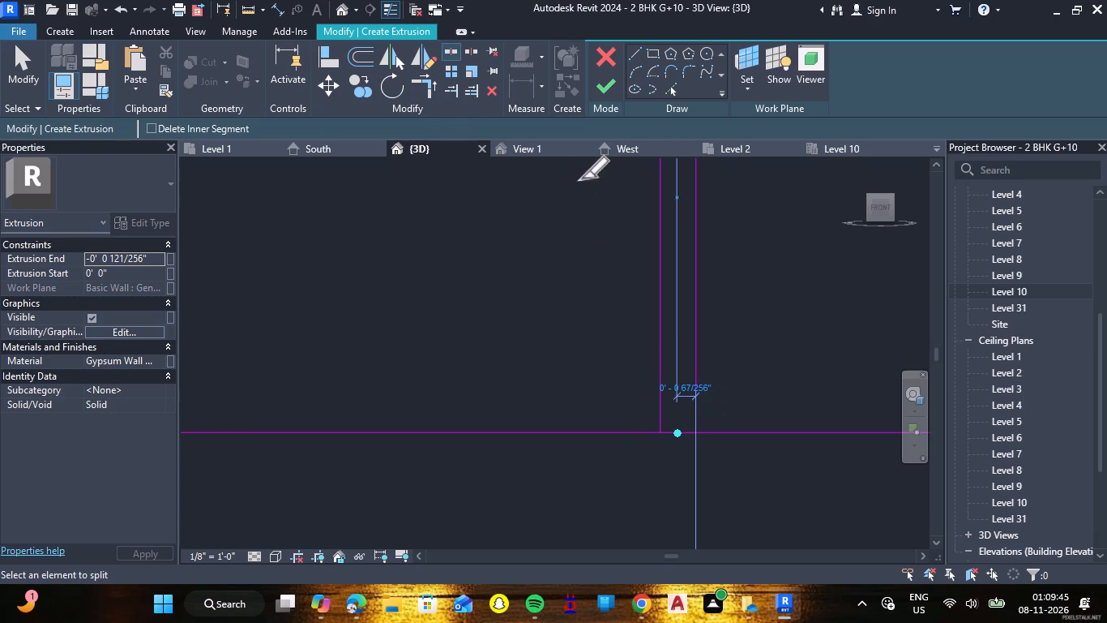
Trim both pieces of the split bottom line to corners with the central vertical lines, closing the two panel outlines.
click(424, 99)
click(612, 429)
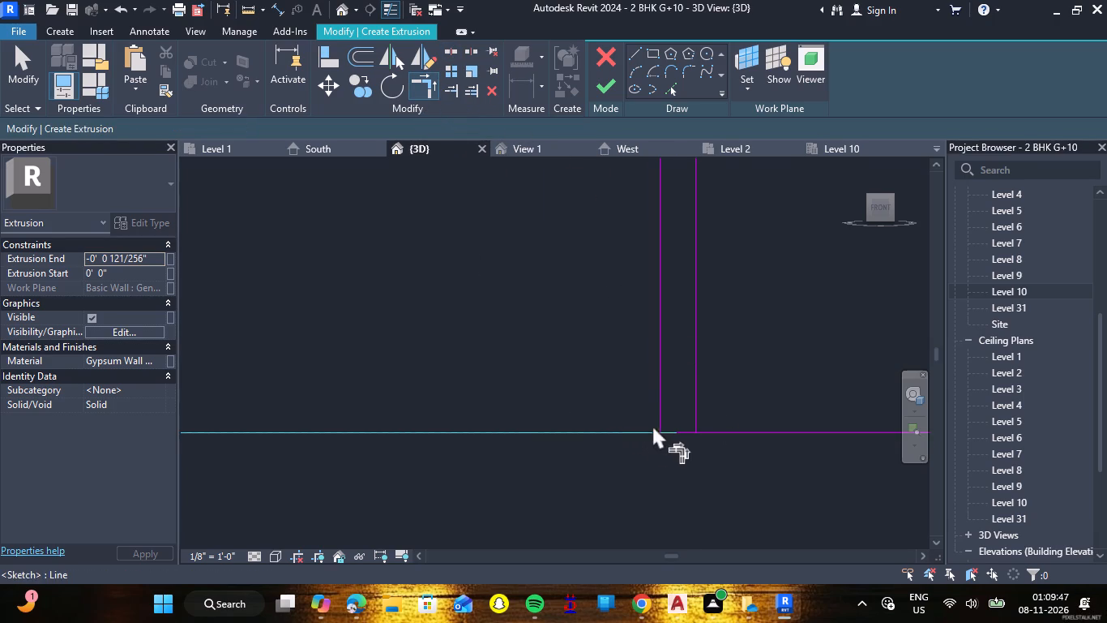
click(660, 417)
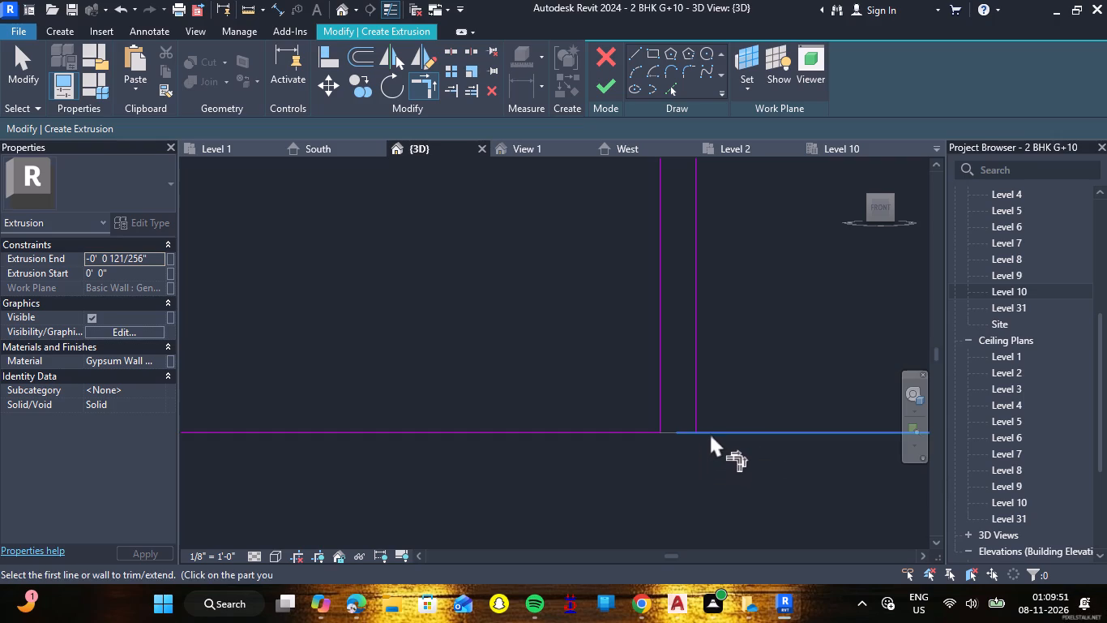
click(710, 432)
click(699, 408)
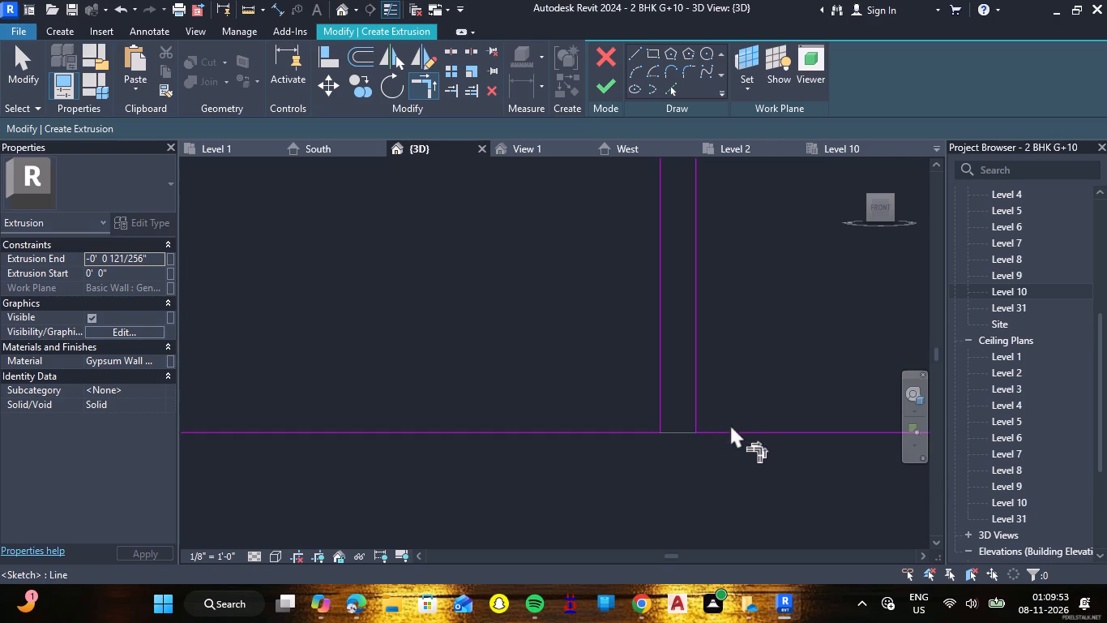
scroll(735, 431, down, 5)
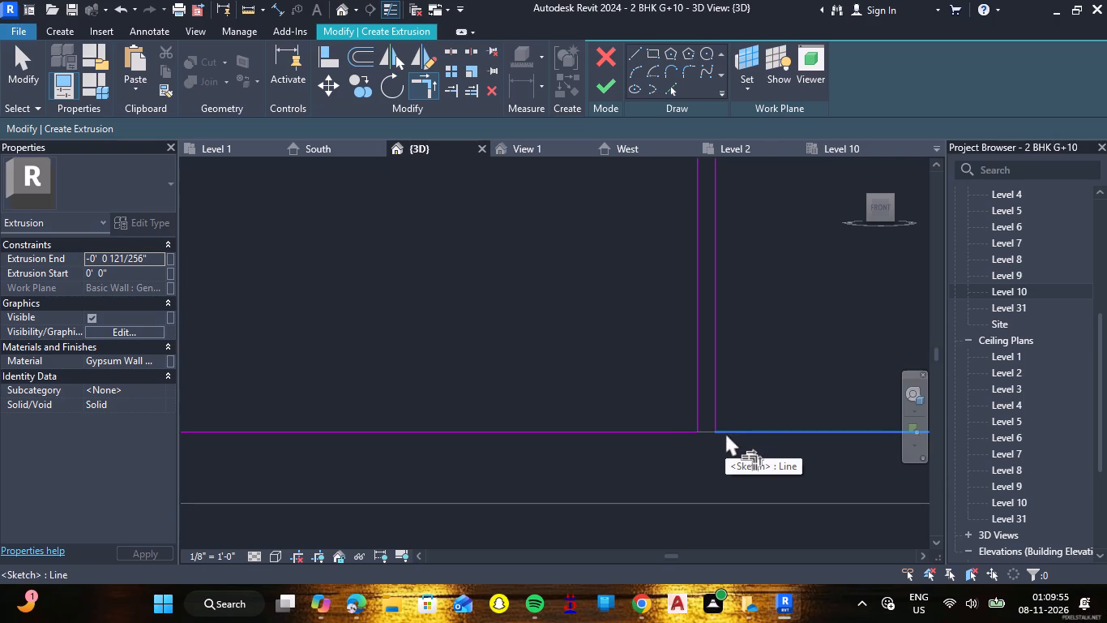
scroll(744, 444, down, 11)
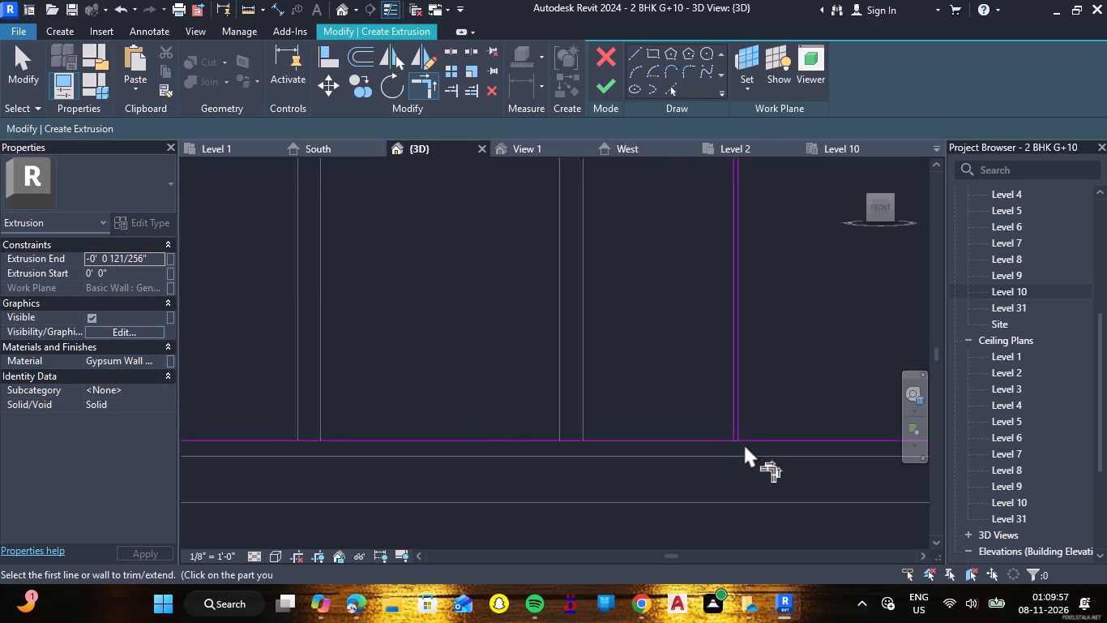
scroll(744, 444, down, 9)
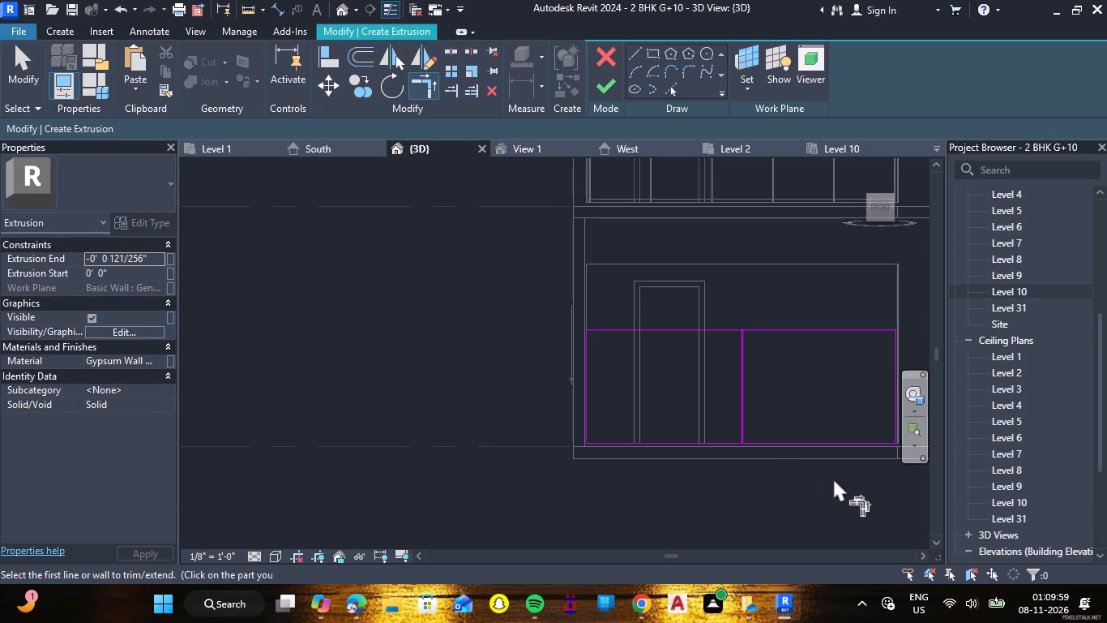
key(Escape)
Sketch a rectangle inside the left panel, offset 2" inward from its outline, from the top-left to the bottom-right corner.
middle_drag(755, 479, 699, 479)
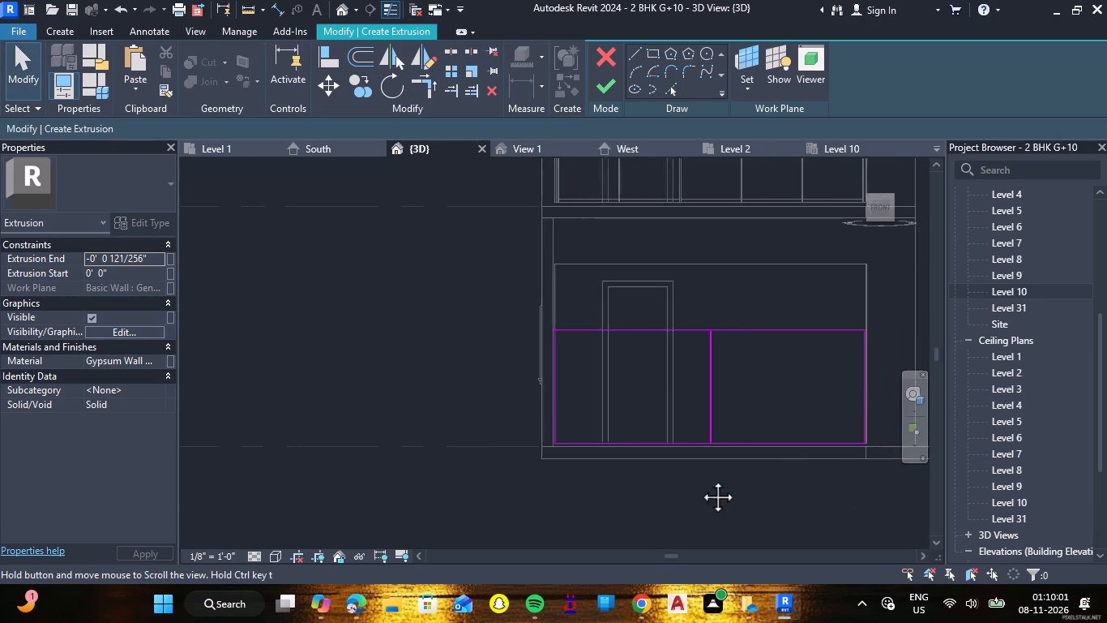
middle_drag(699, 479, 571, 467)
middle_drag(566, 467, 537, 466)
scroll(547, 463, up, 3)
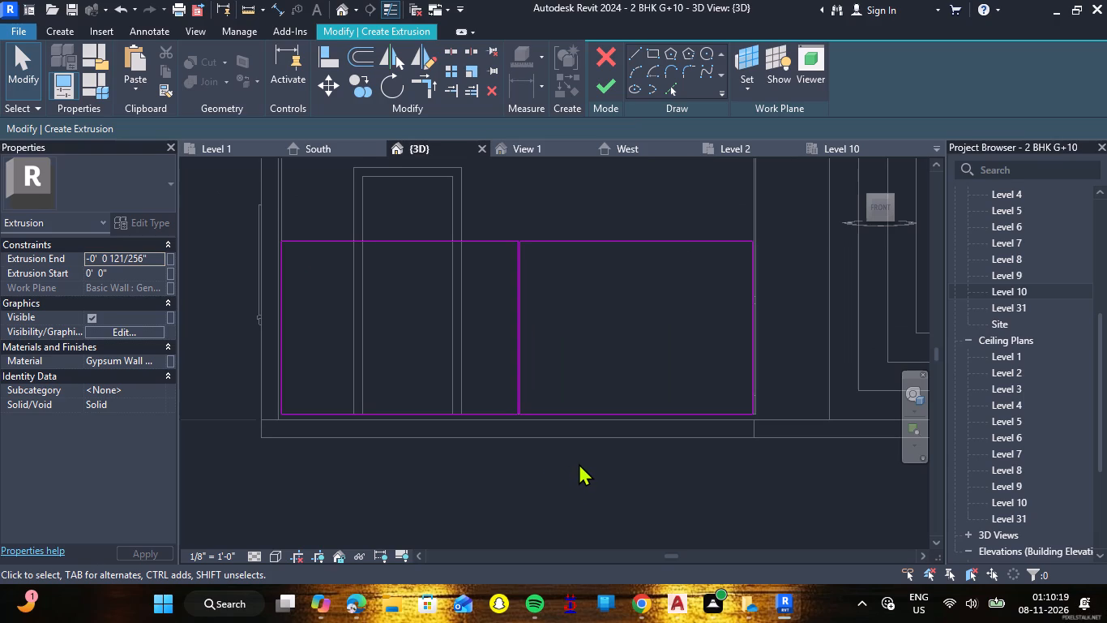
click(651, 56)
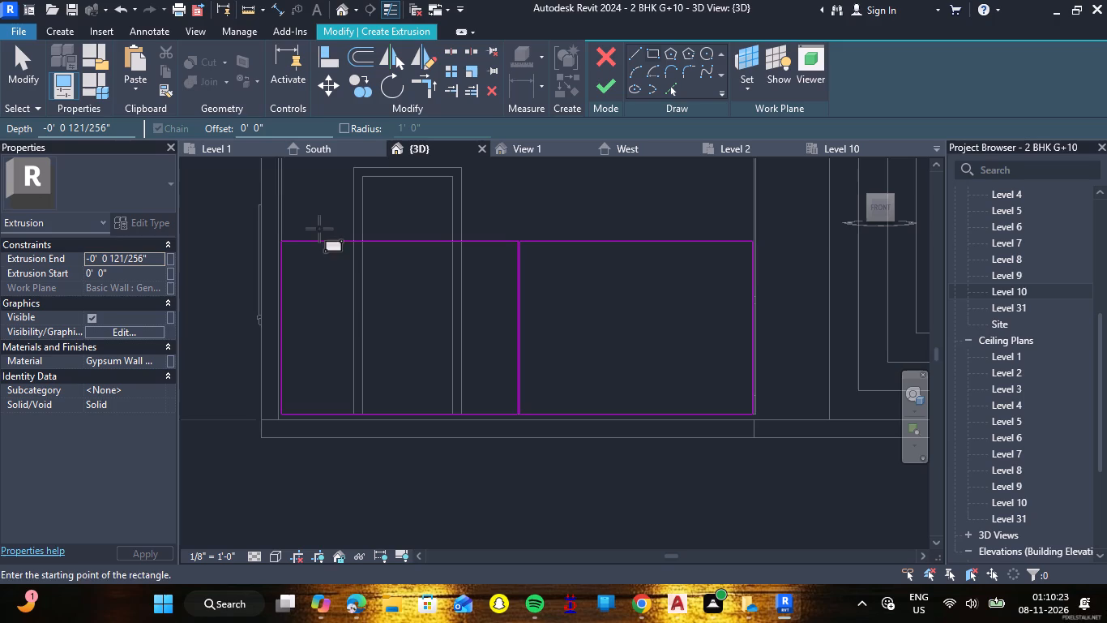
drag(266, 123, 206, 127)
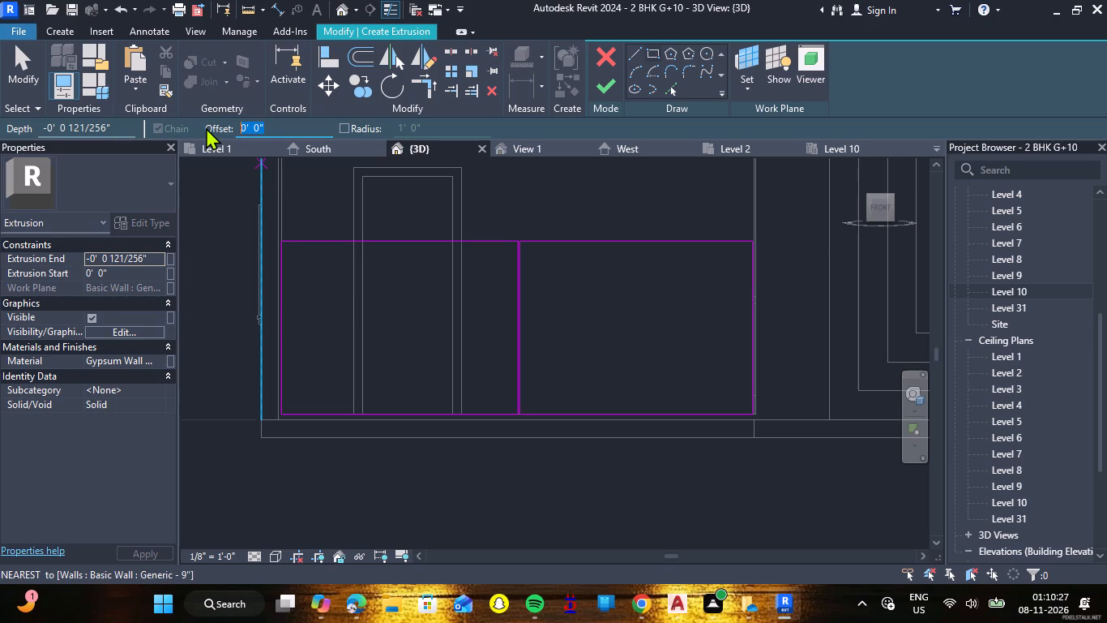
key(2)
key(shift+quotedbl)
key(Return)
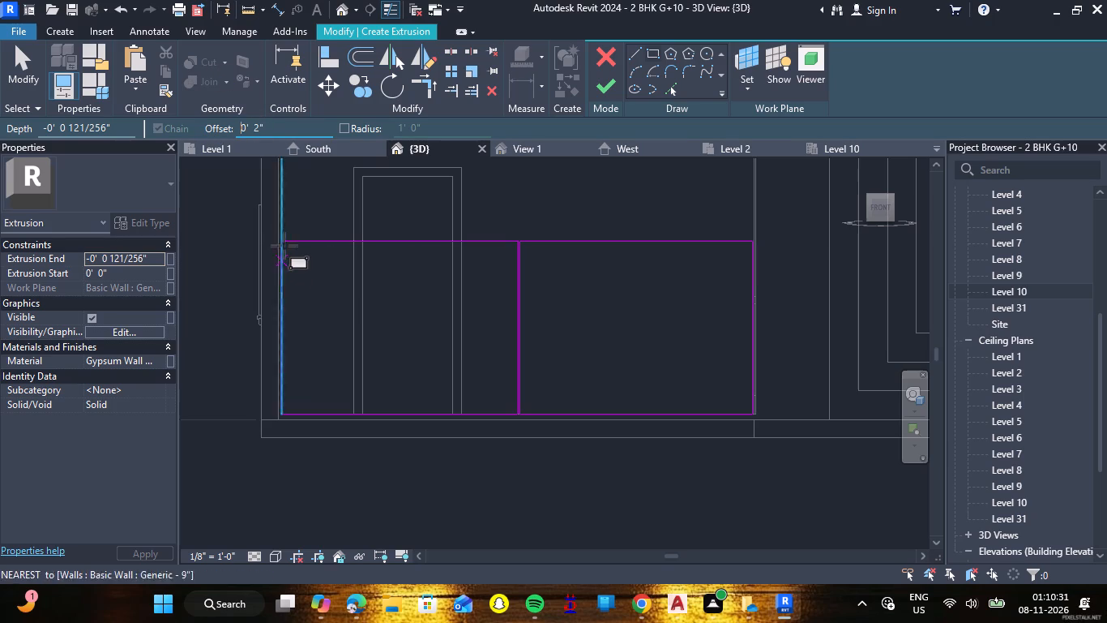
scroll(284, 243, up, 9)
click(277, 240)
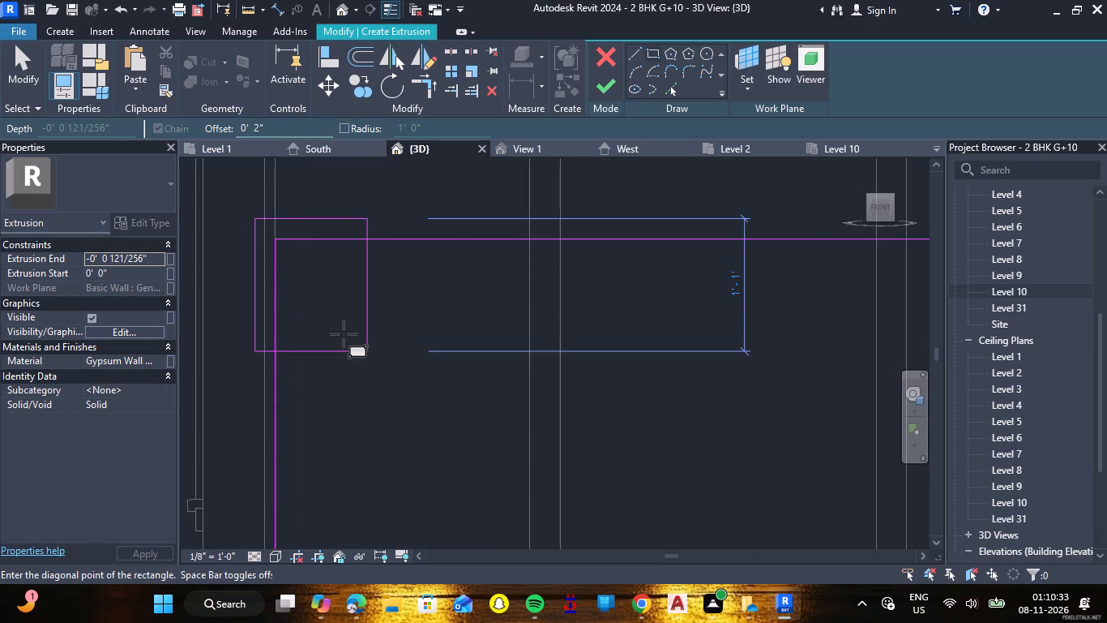
key(space)
scroll(399, 362, down, 7)
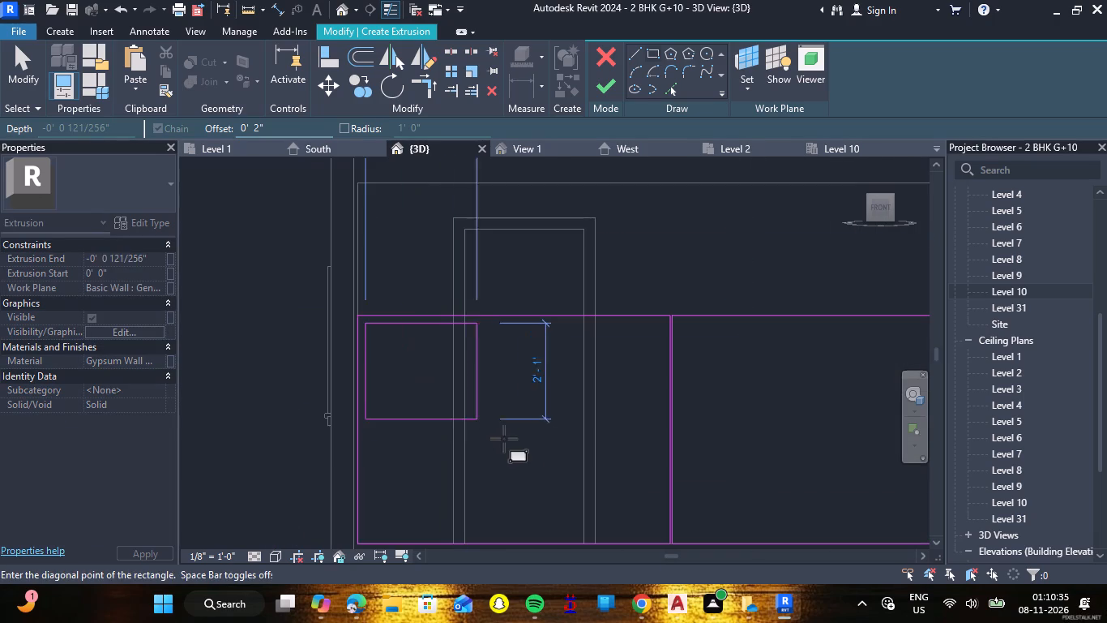
scroll(515, 445, down, 2)
scroll(636, 524, up, 7)
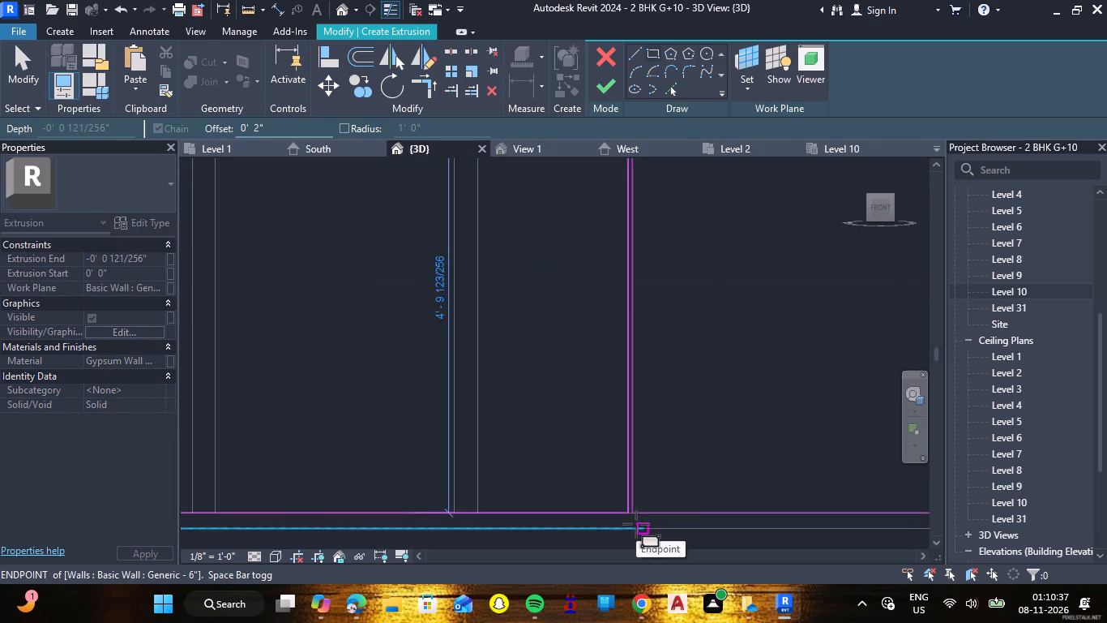
scroll(636, 524, up, 13)
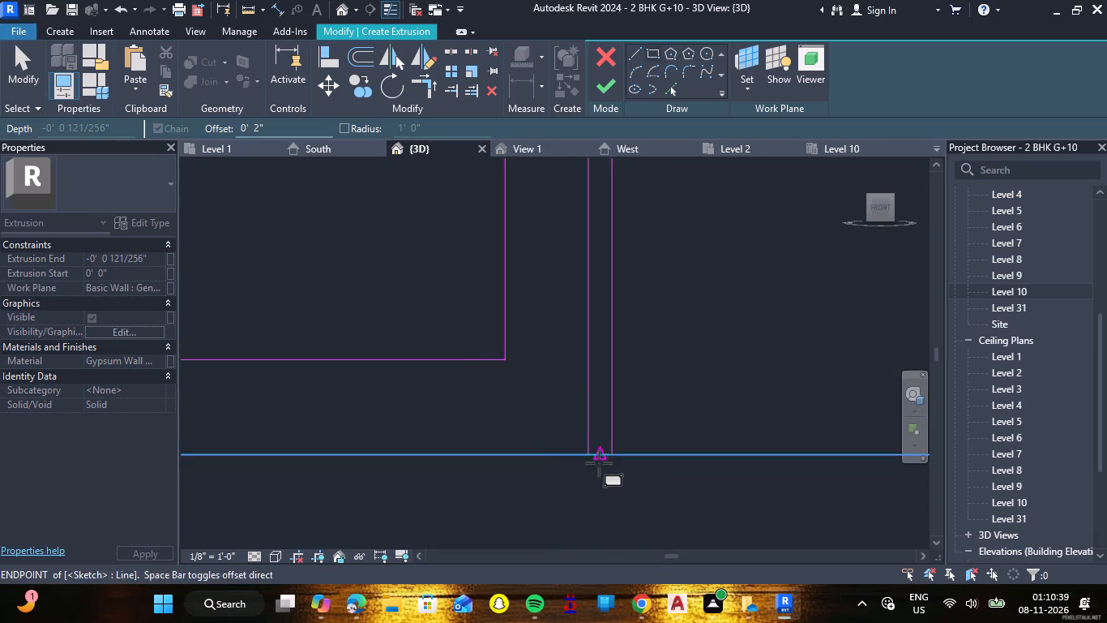
double_click(589, 457)
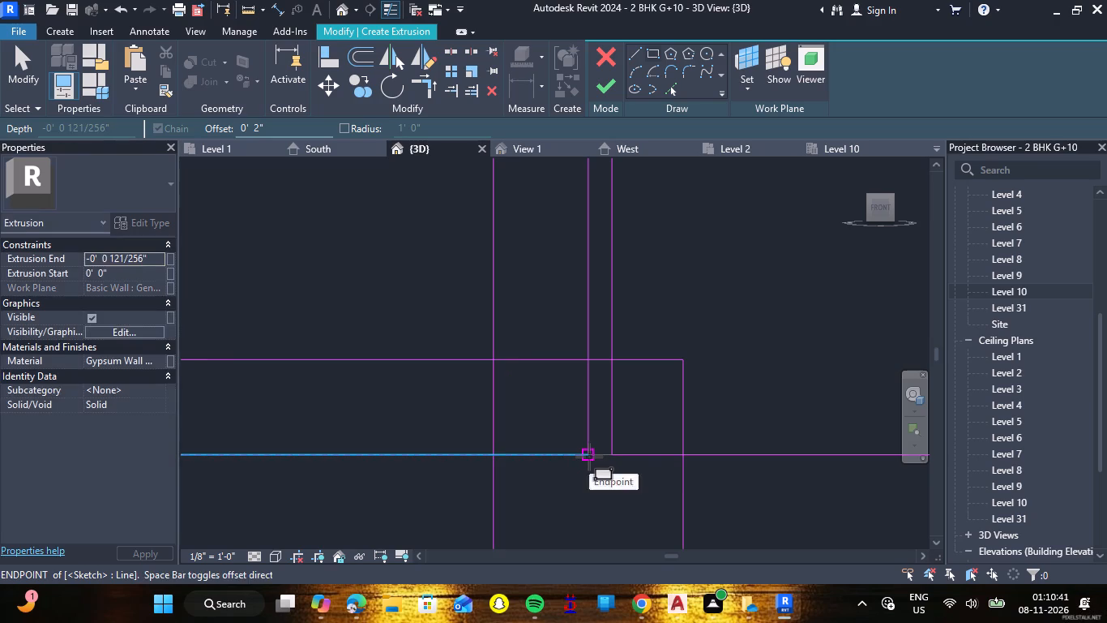
Sketch a matching rectangle inside the right panel, offset 2" inward from its outline.
scroll(691, 397, down, 8)
scroll(823, 255, down, 2)
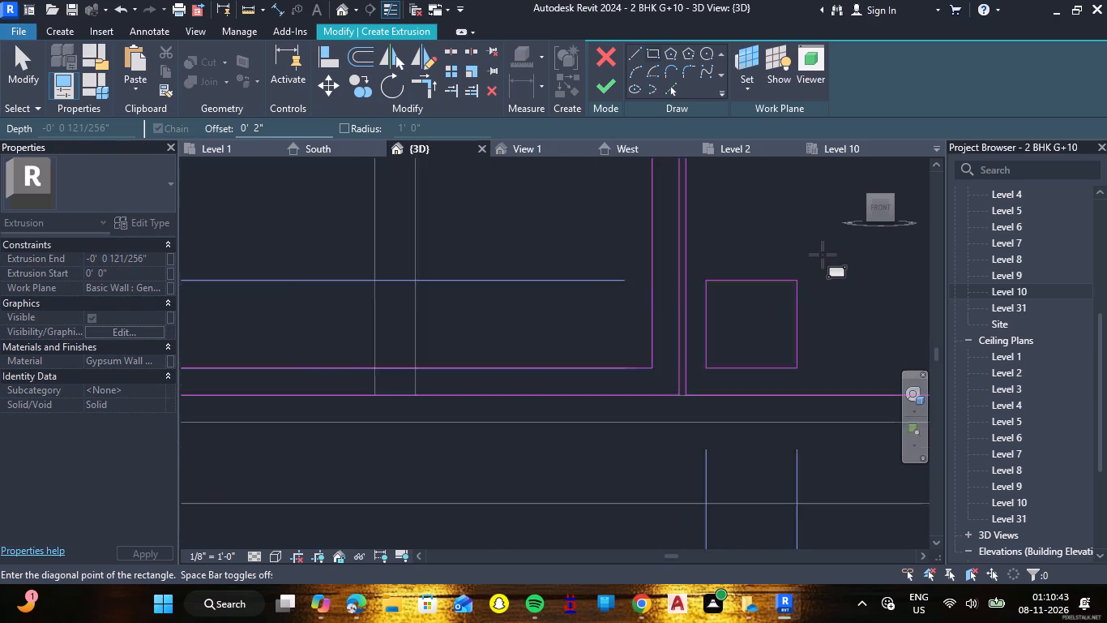
scroll(823, 255, down, 5)
middle_drag(812, 269, 506, 462)
scroll(505, 462, down, 1)
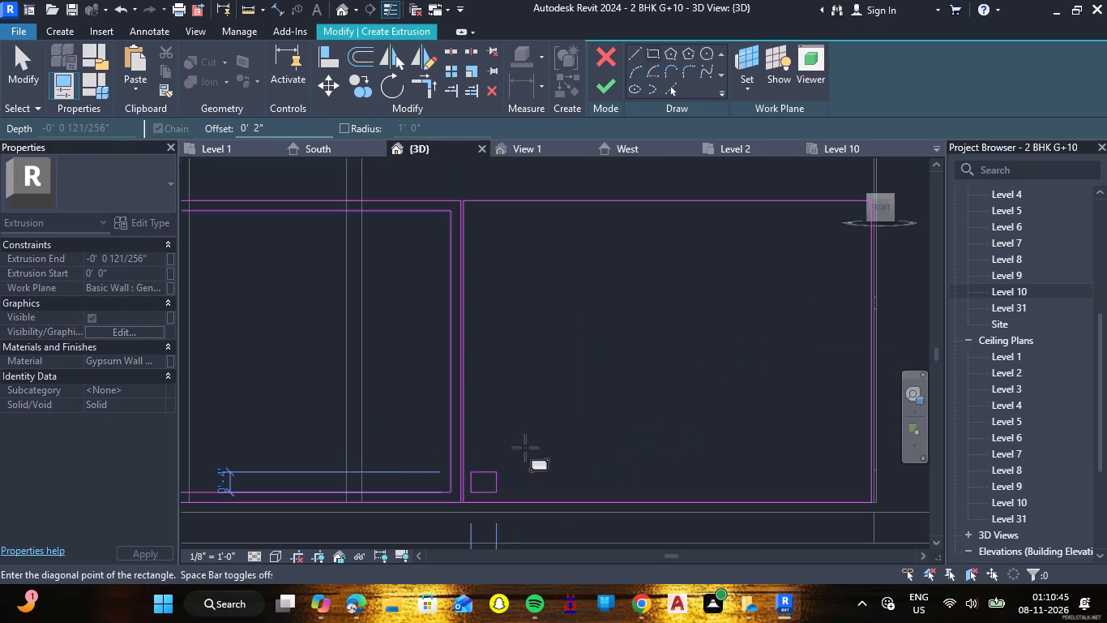
scroll(525, 448, down, 3)
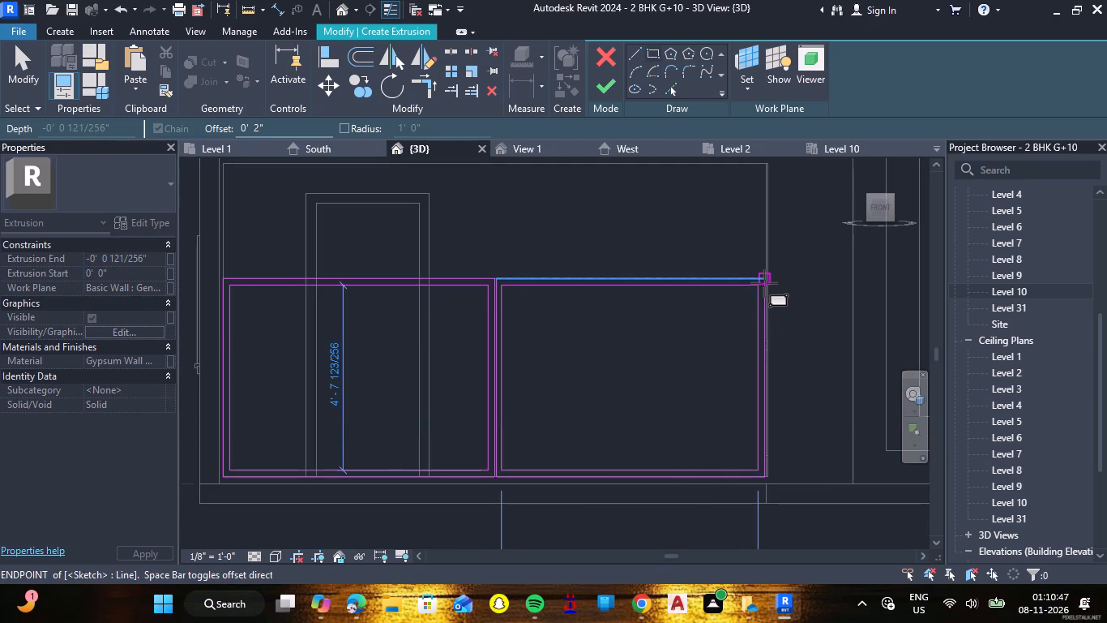
scroll(764, 283, up, 4)
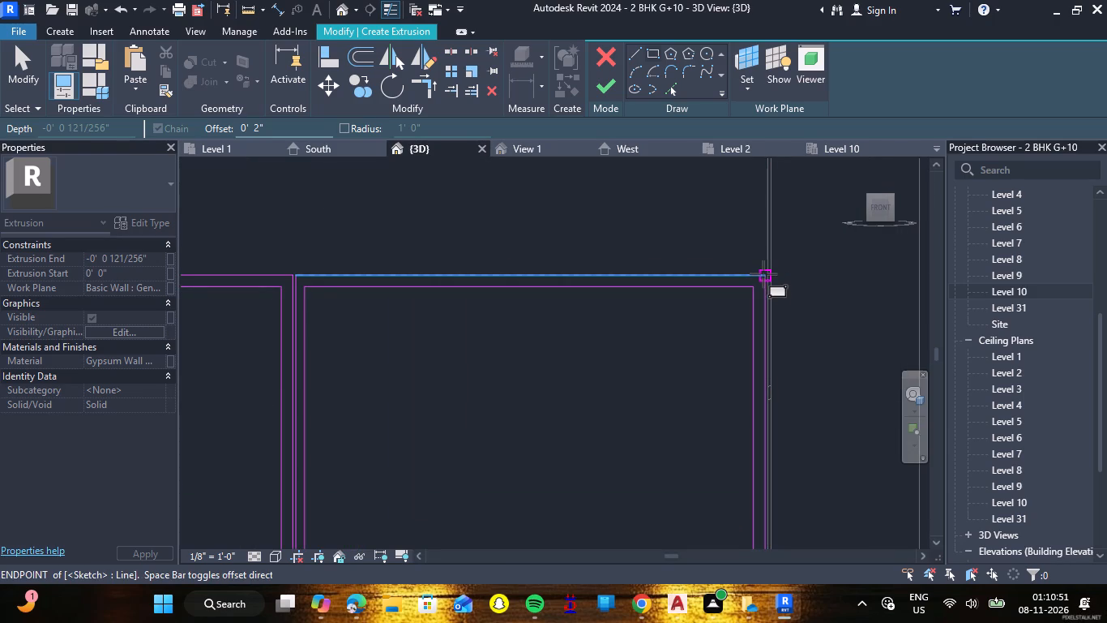
scroll(763, 274, up, 15)
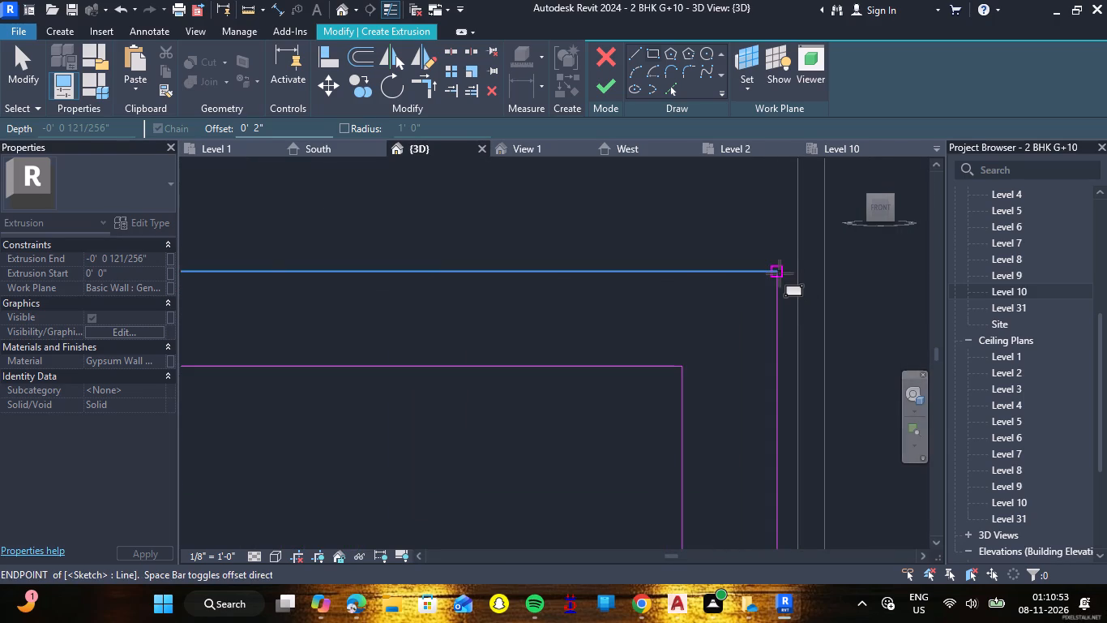
click(779, 273)
scroll(690, 260, down, 11)
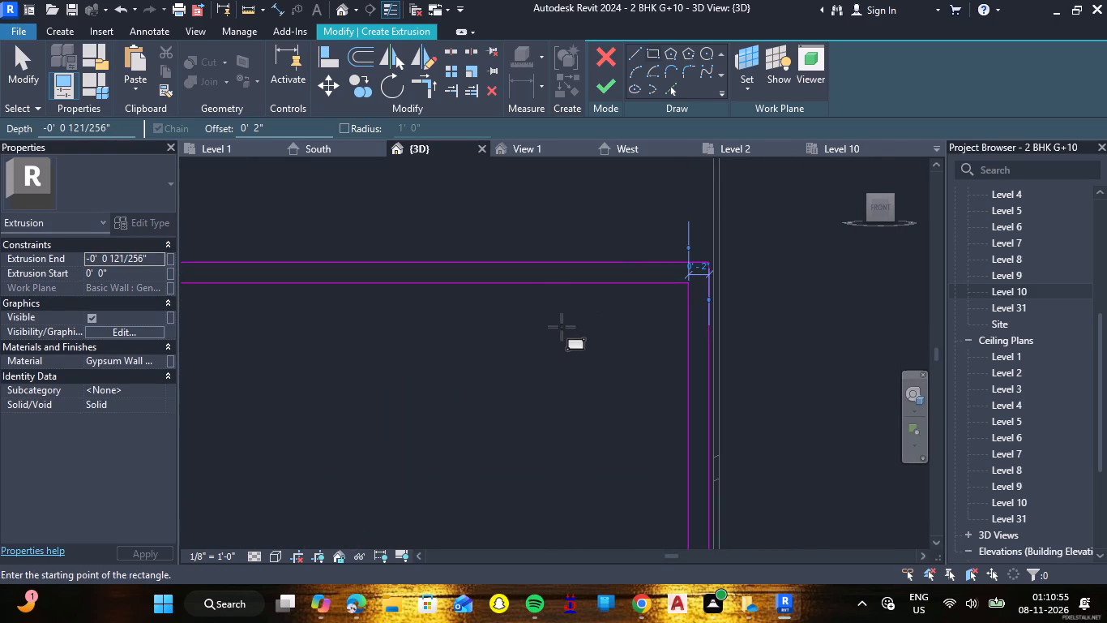
key(Escape)
Finish the extrusion sketch of the two side-by-side frames and orbit to an angled 3D view of them.
scroll(586, 367, down, 11)
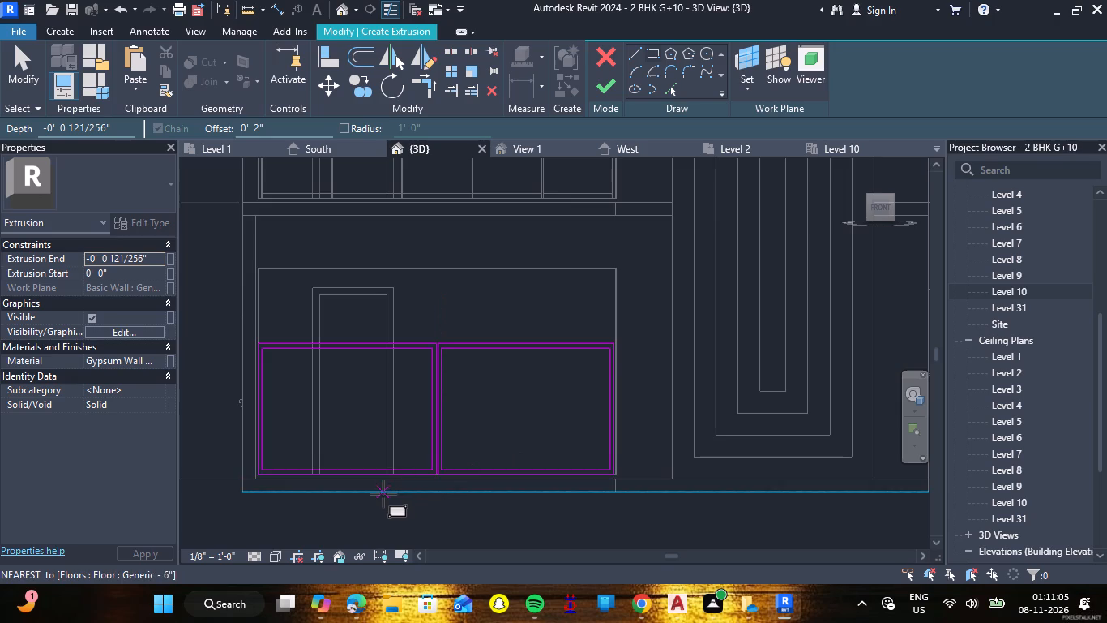
scroll(383, 494, up, 2)
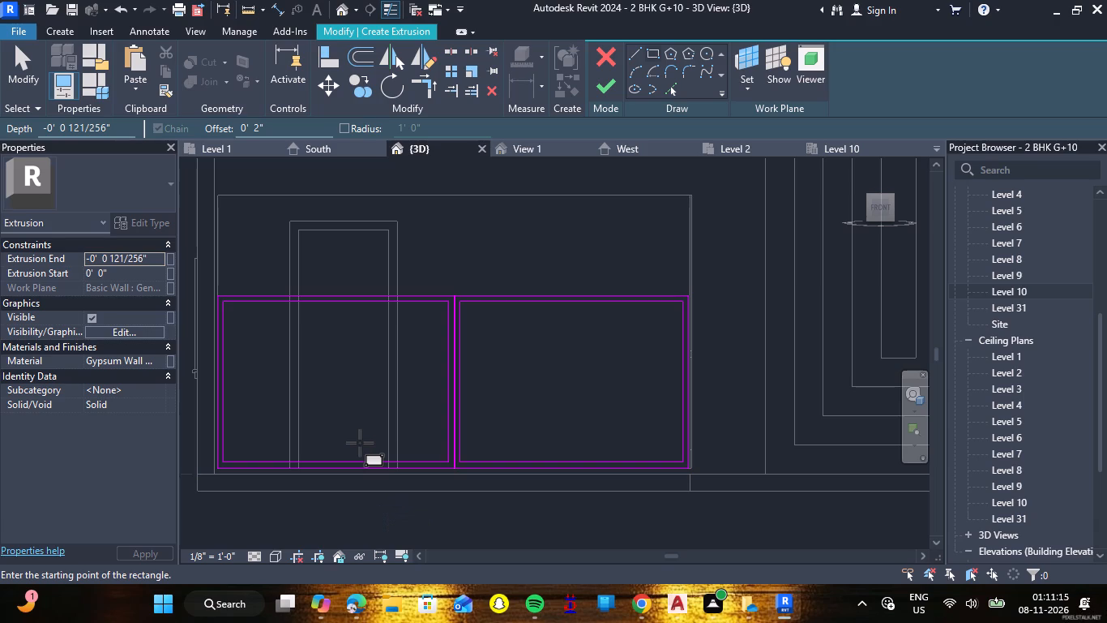
click(609, 89)
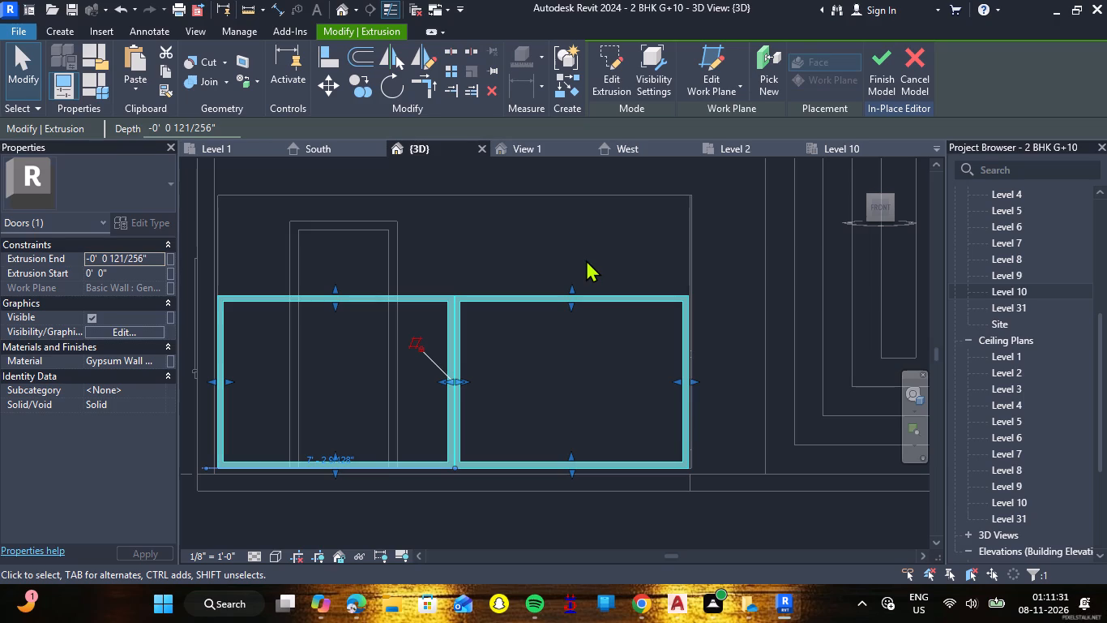
shift+right_drag(386, 363, 378, 361)
shift+middle_drag(383, 362, 378, 361)
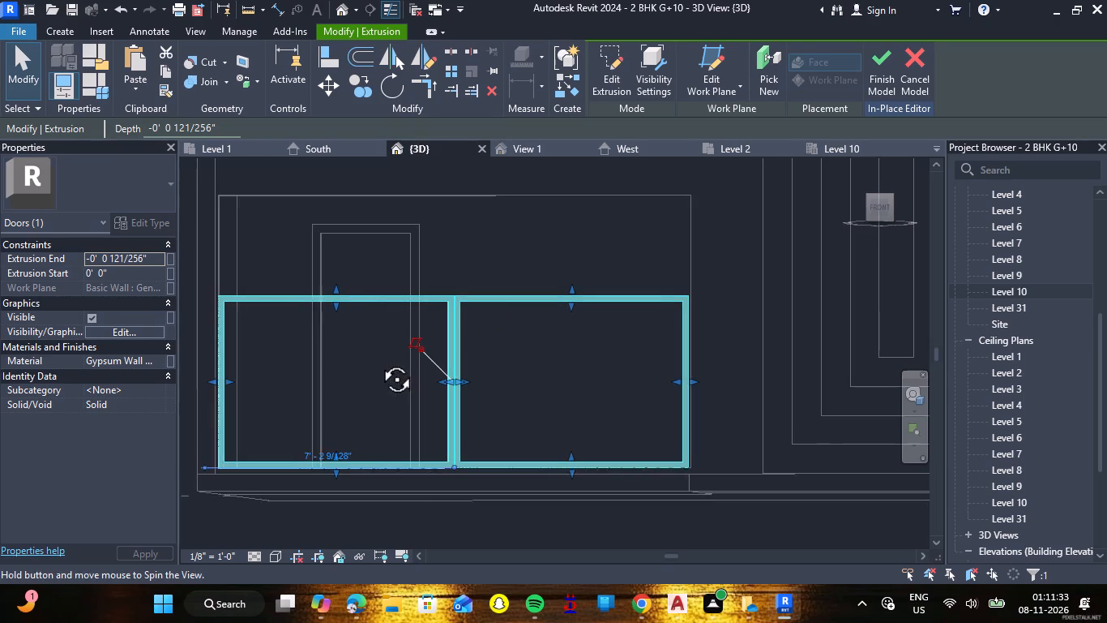
shift+middle_drag(378, 361, 549, 395)
shift+right_drag(378, 361, 549, 395)
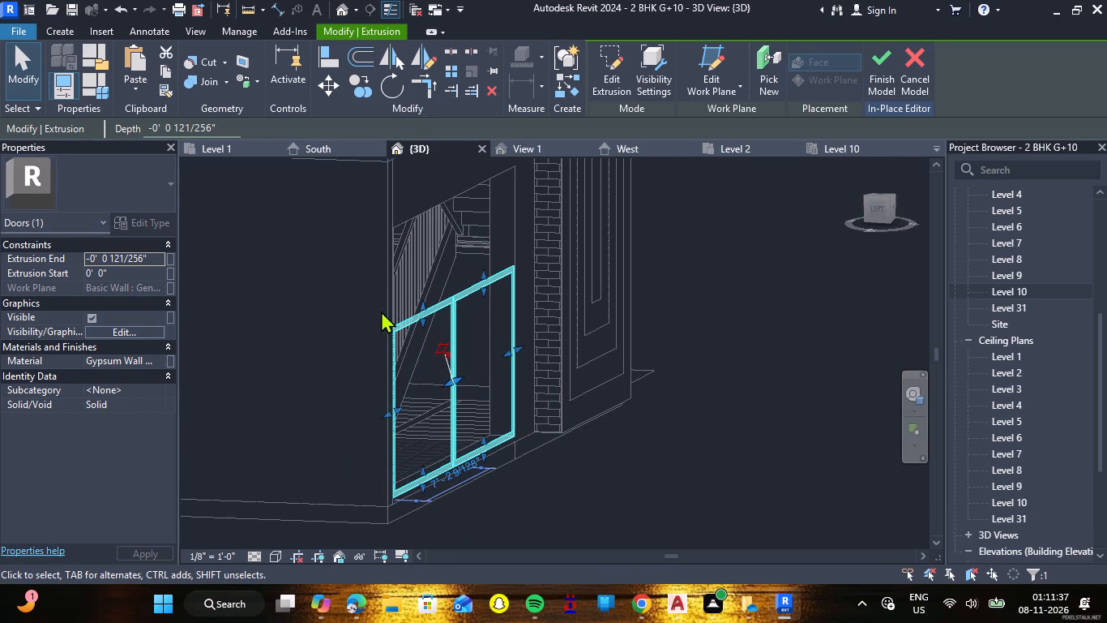
Set the extrusion start of the two-frame door extrusion to -4".
scroll(374, 320, up, 5)
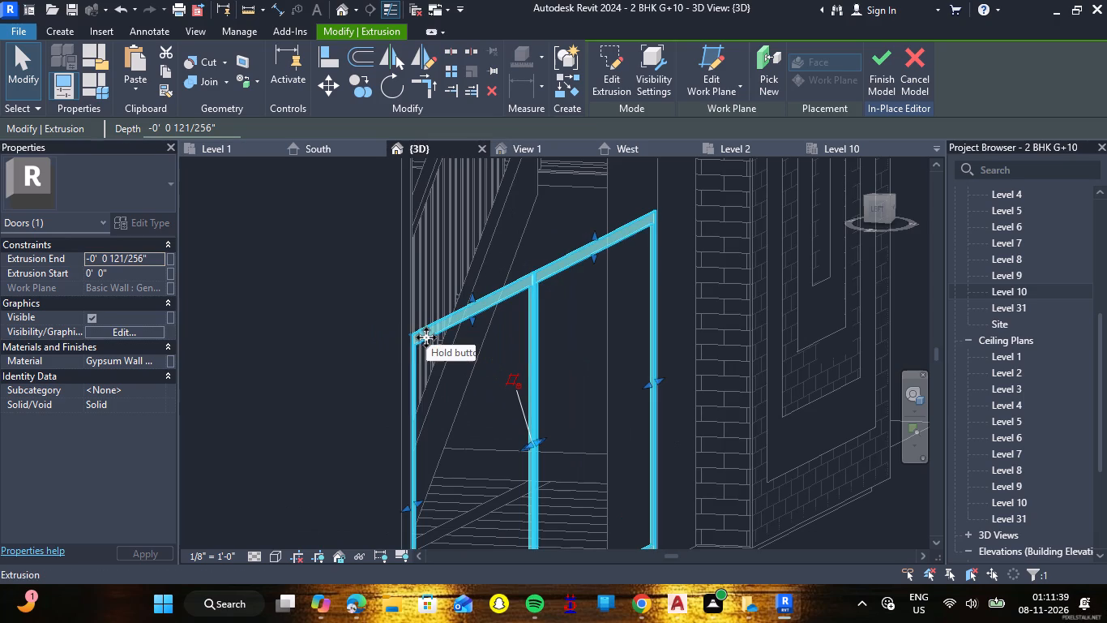
click(426, 337)
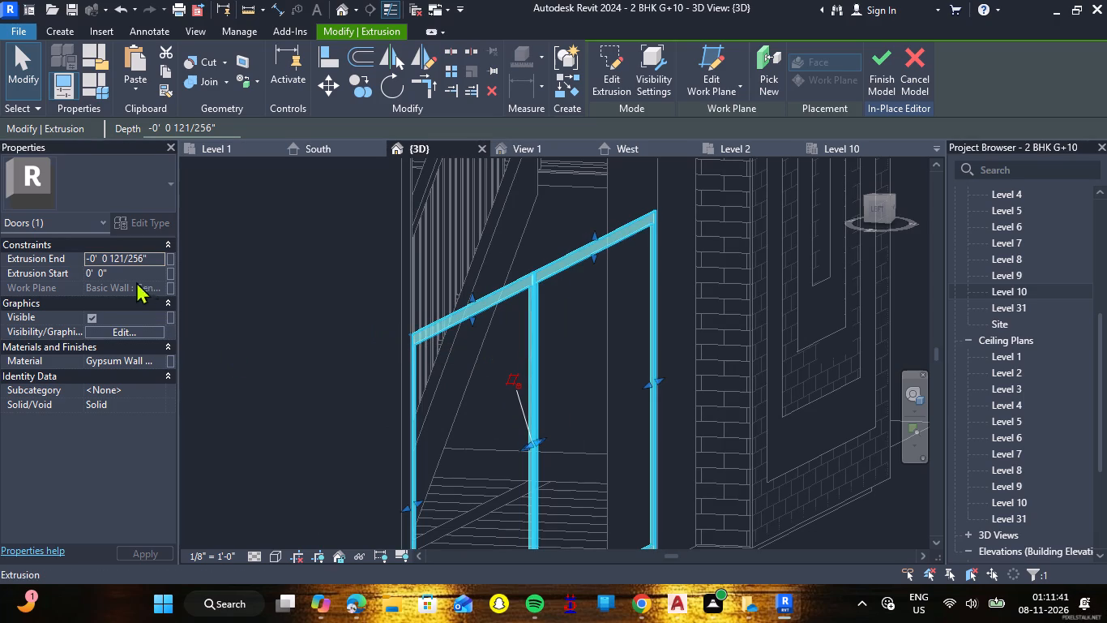
triple_click(130, 271)
key(BackSpace)
key(BackSpace)
key(BackSpace)
key(BackSpace)
key(BackSpace)
key(BackSpace)
key(BackSpace)
key(BackSpace)
key(BackSpace)
key(BackSpace)
key(BackSpace)
key(BackSpace)
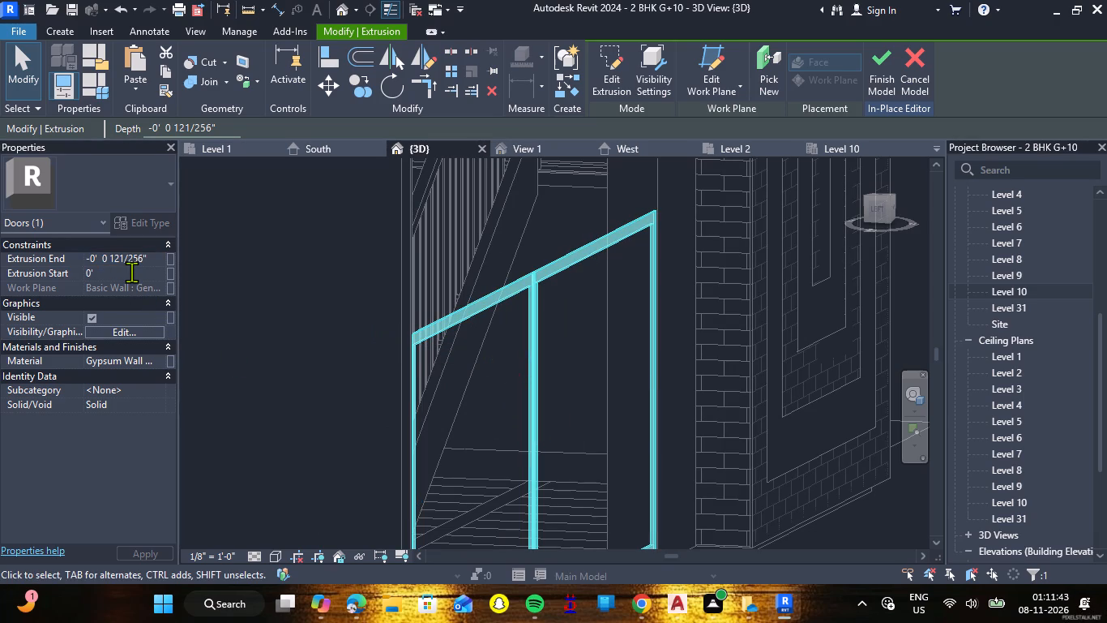
key(minus)
key(4)
key(shift+quotedbl)
key(Return)
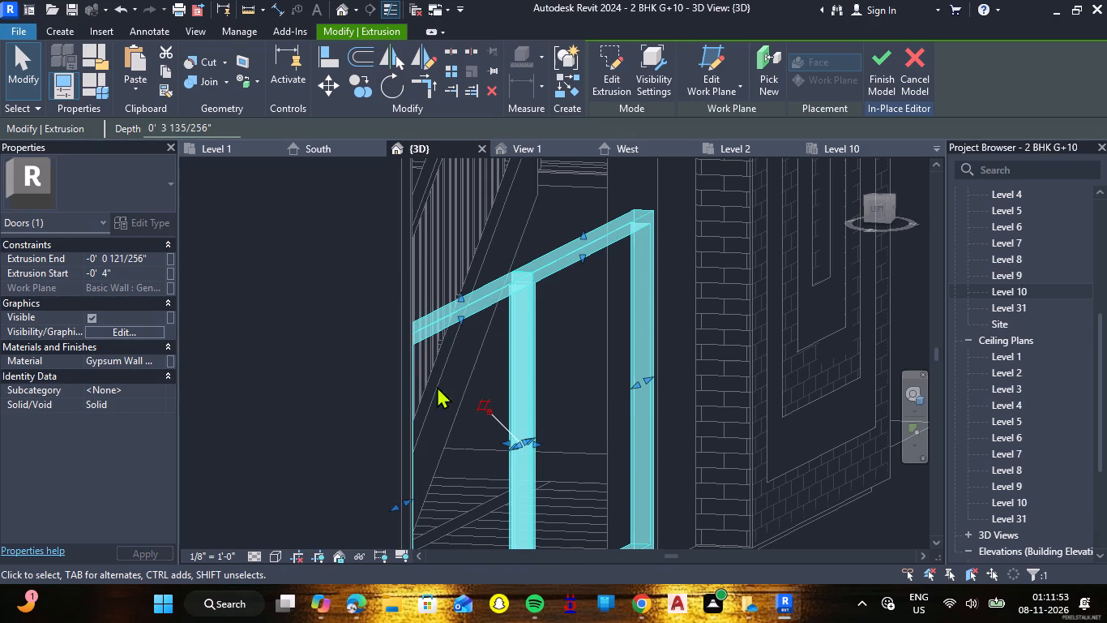
Set the extrusion end of the two-frame door extrusion to -1" and deselect it.
click(155, 258)
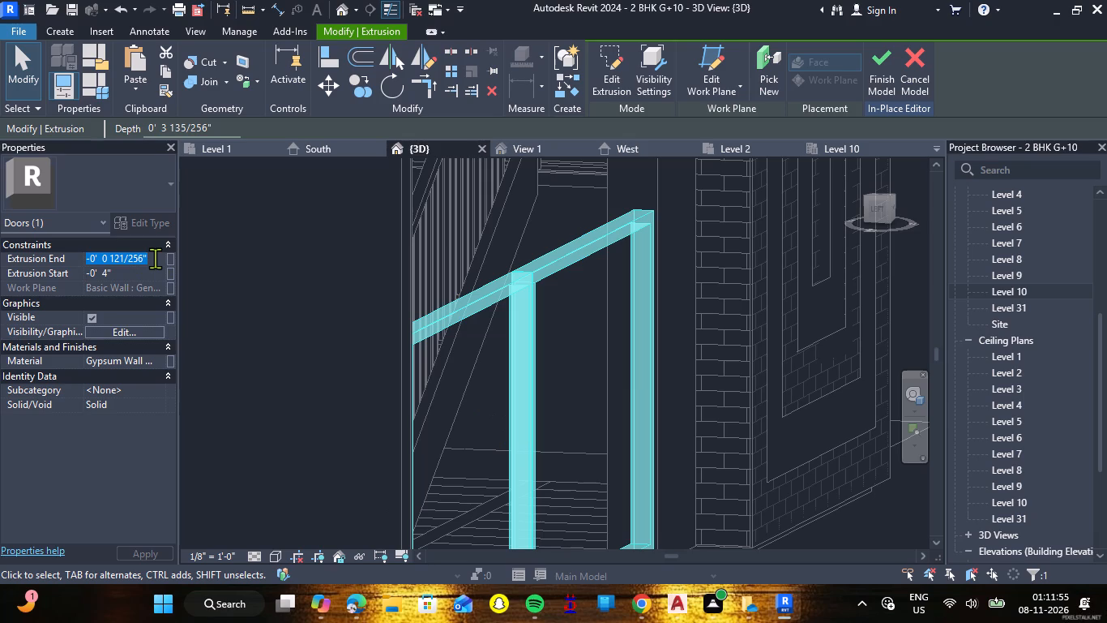
text(-1")
key(Return)
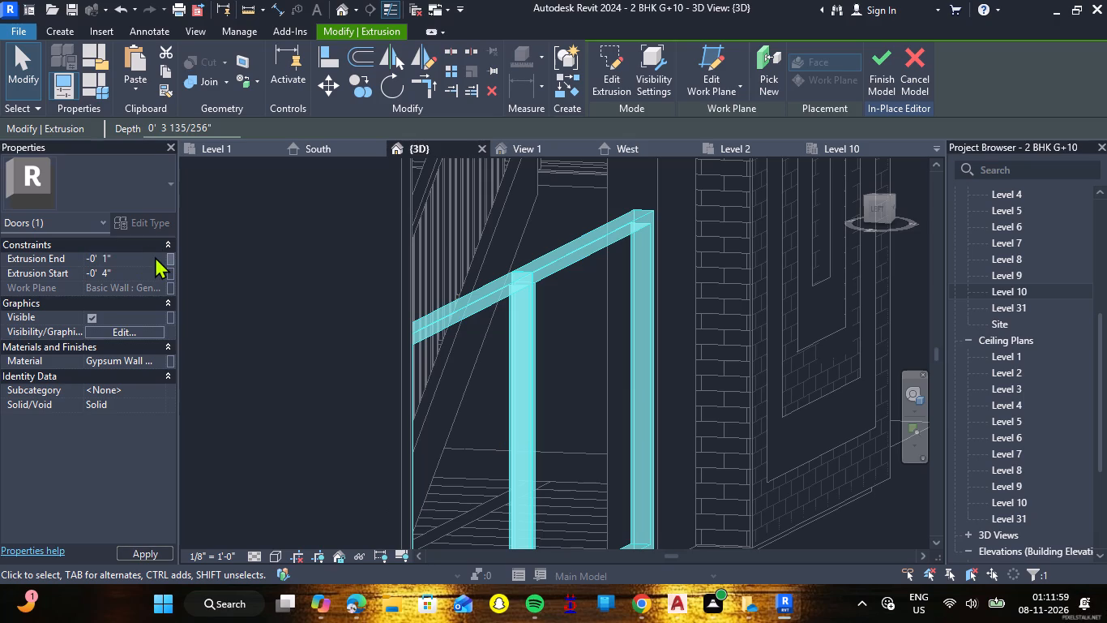
click(449, 363)
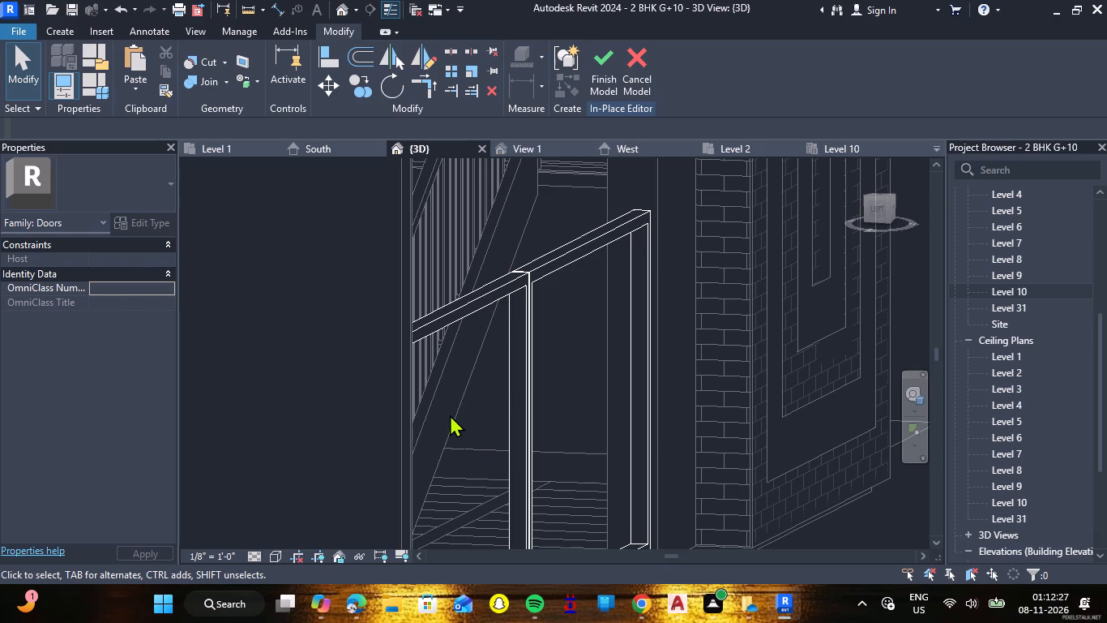
Temporarily isolate the door frame extrusion in the 3D view and show it straight from the front.
click(460, 315)
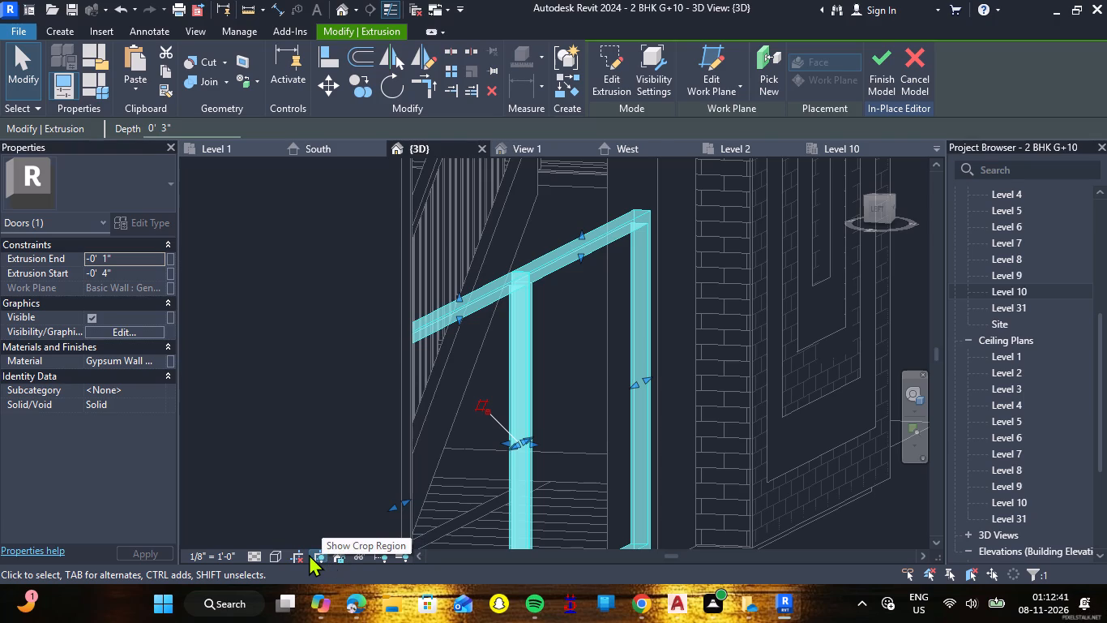
click(361, 556)
click(388, 501)
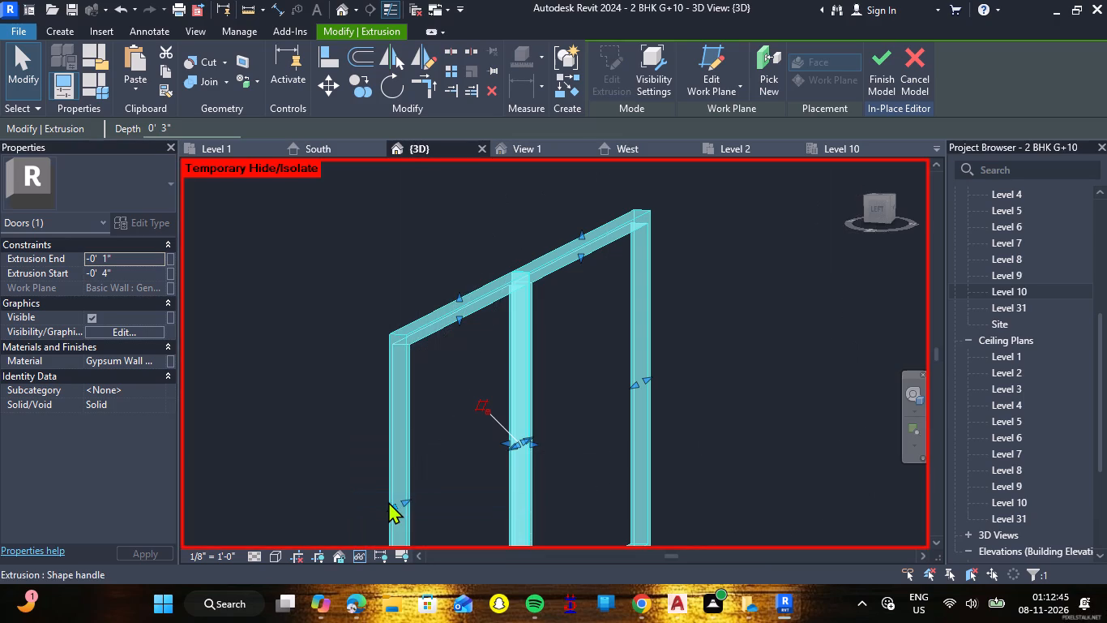
scroll(585, 388, down, 3)
shift+middle_drag(695, 437, 695, 437)
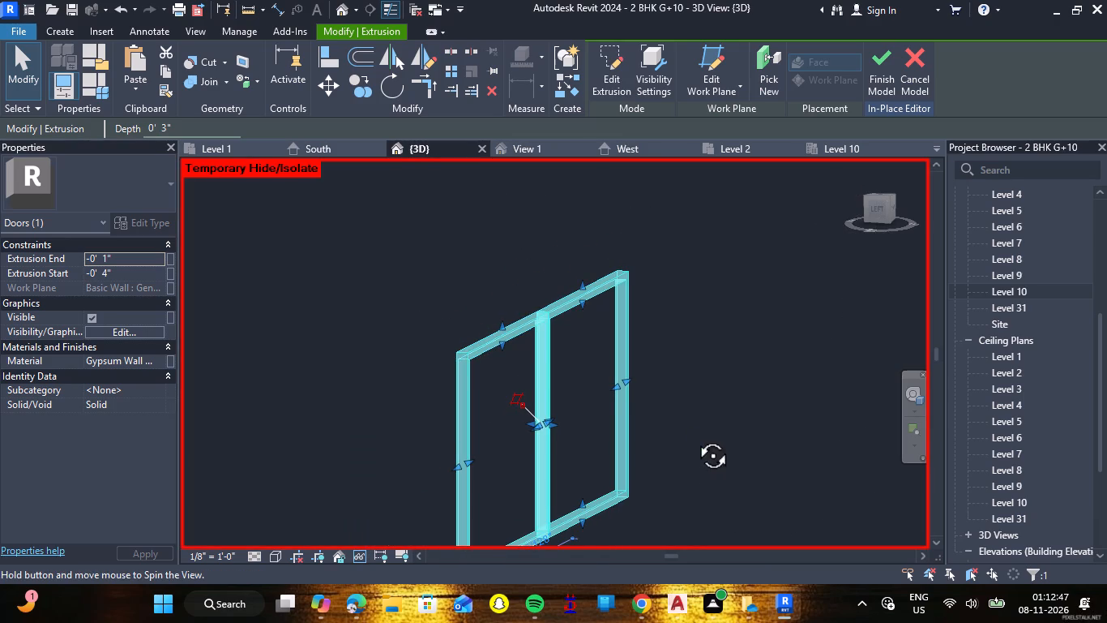
shift+middle_drag(695, 437, 567, 440)
shift+right_drag(691, 438, 546, 439)
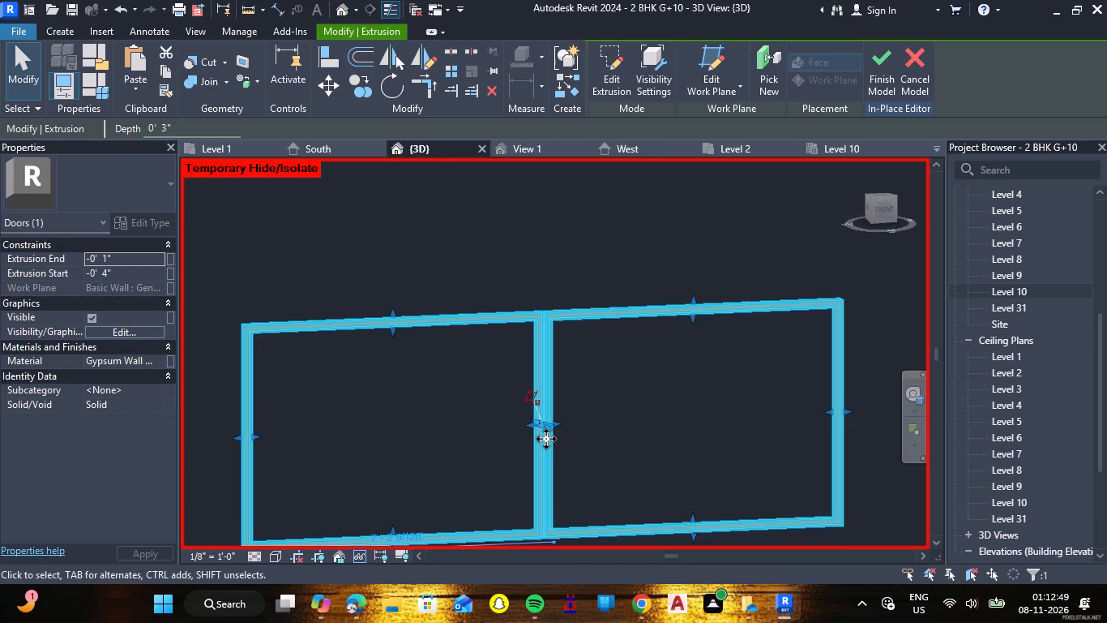
scroll(614, 458, down, 6)
shift+right_drag(625, 445, 587, 451)
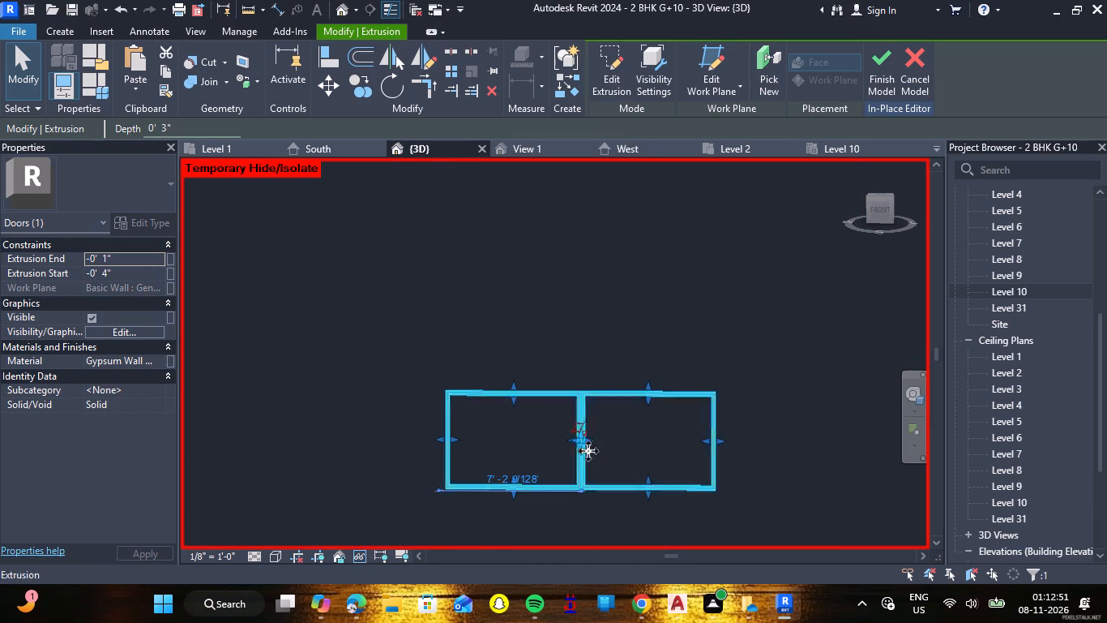
click(875, 208)
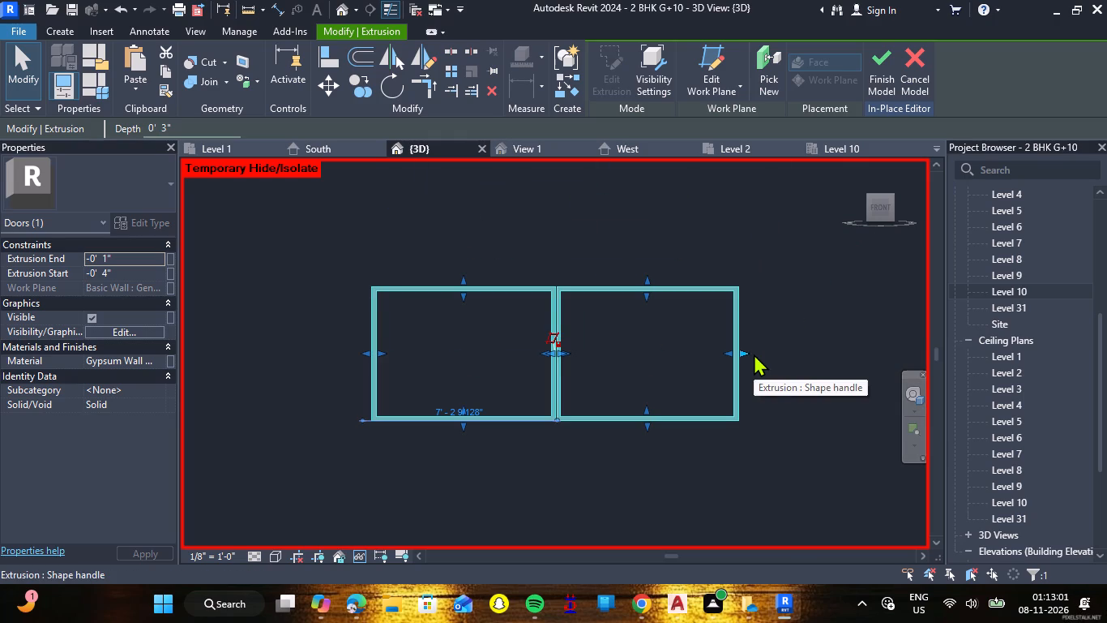
click(787, 344)
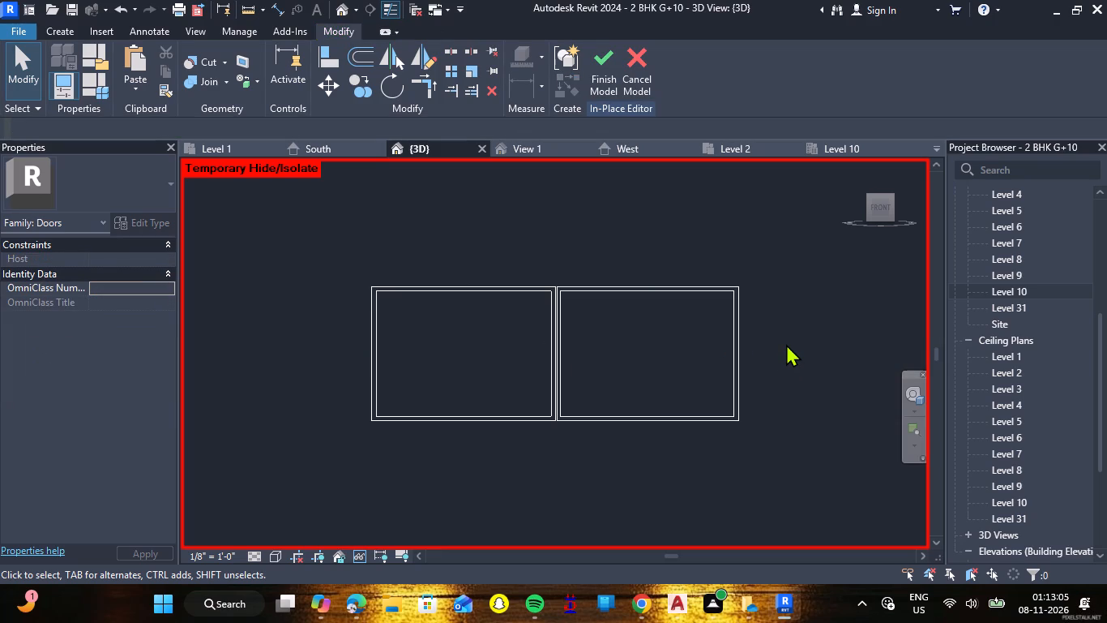
Start a new extrusion with its work plane picked on the inner side face of the left frame's outer vertical member.
click(56, 37)
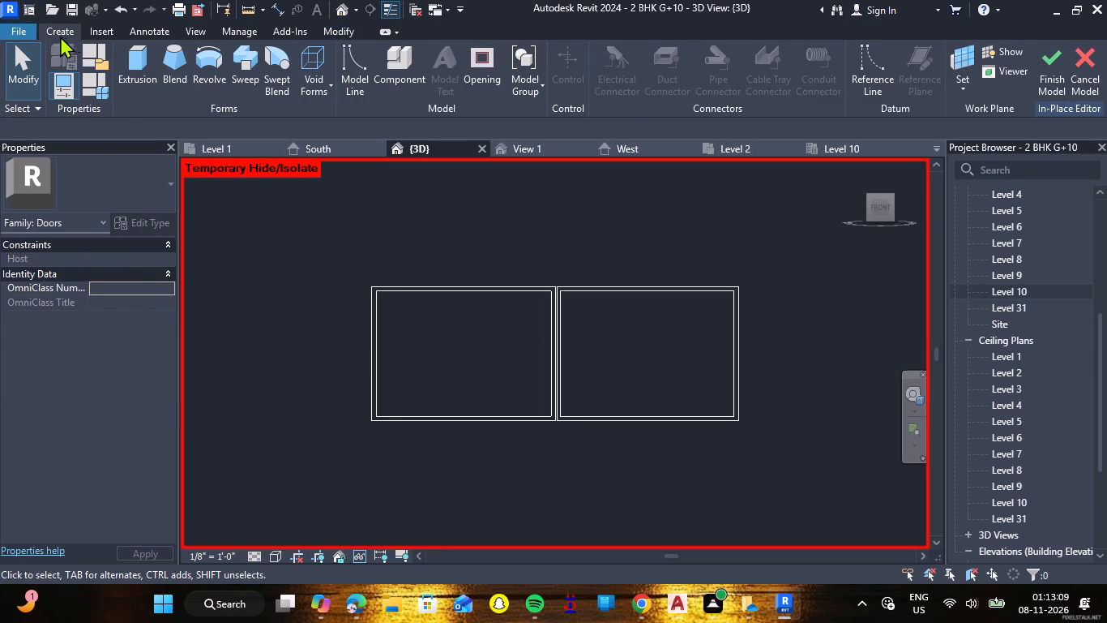
click(138, 61)
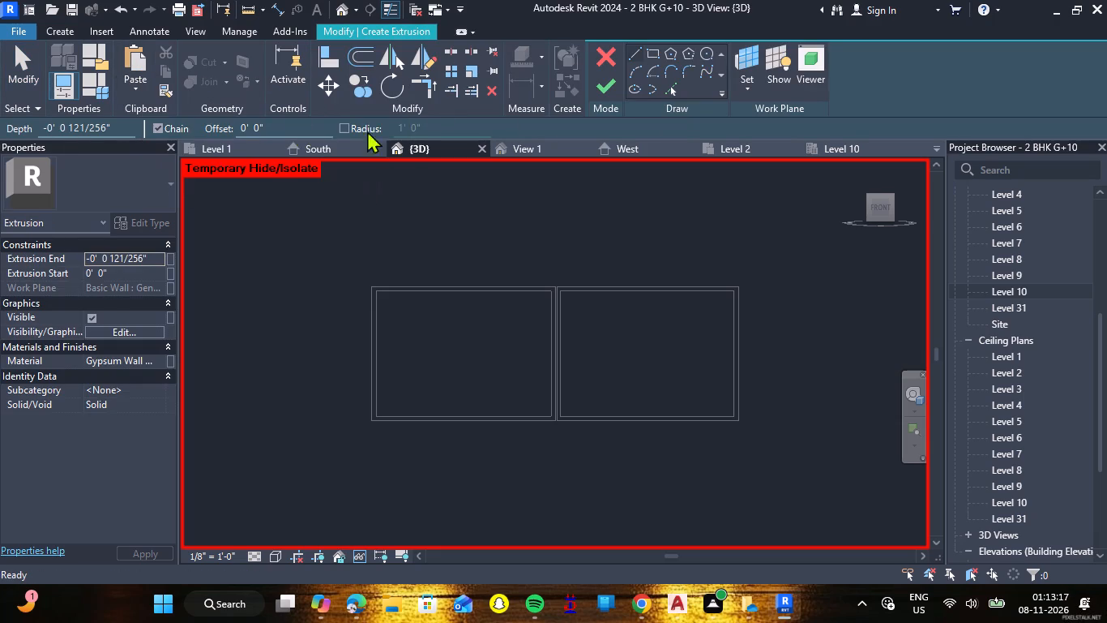
click(737, 95)
click(742, 144)
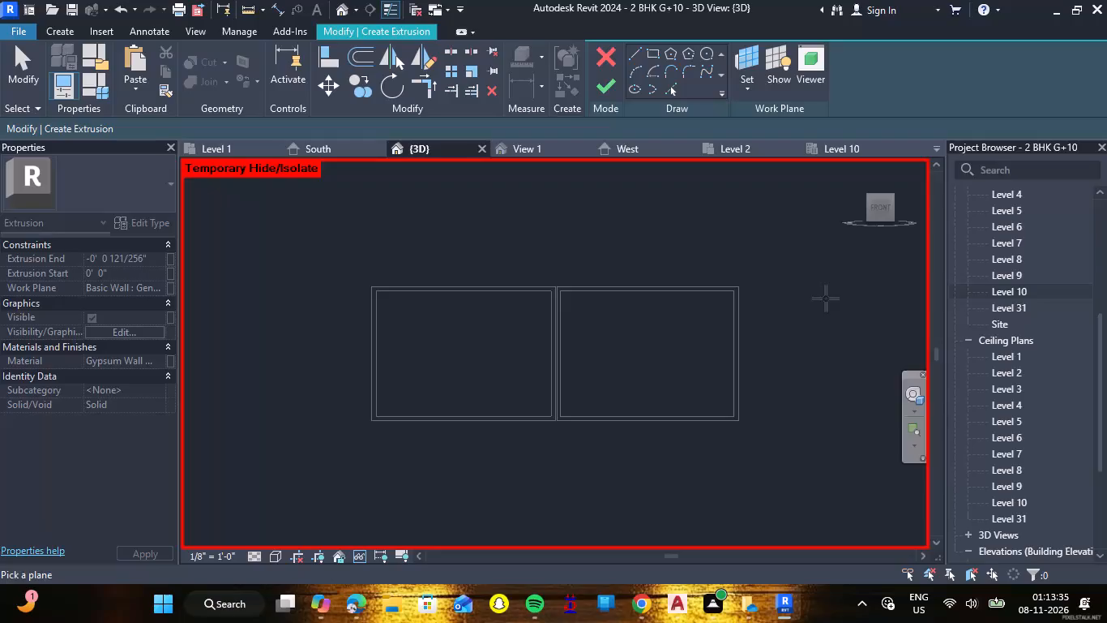
scroll(417, 321, up, 5)
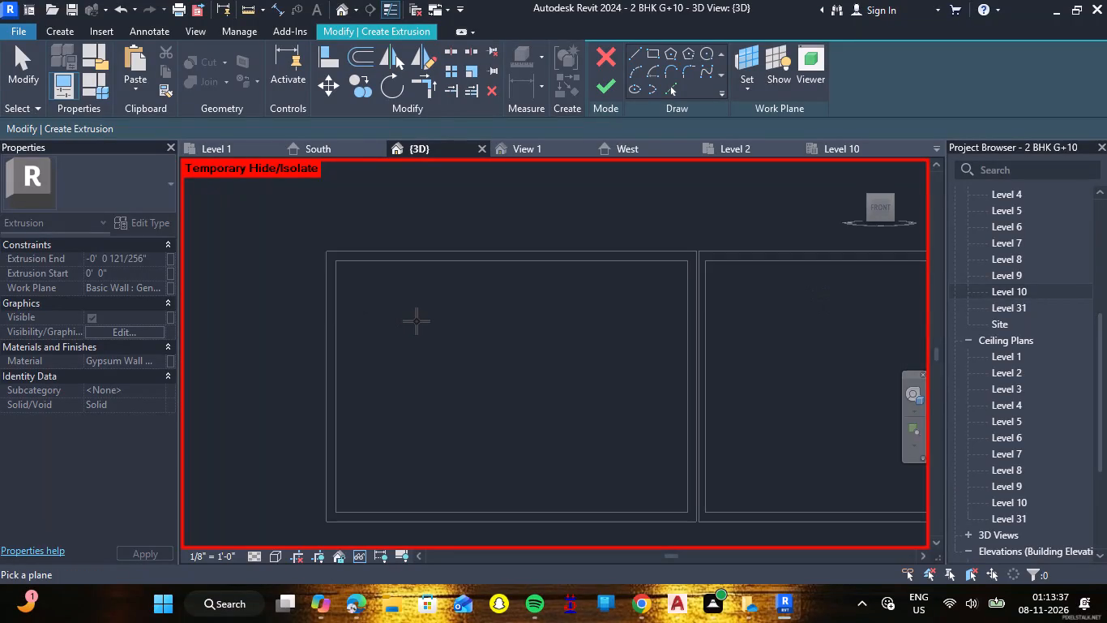
shift+middle_drag(419, 318, 331, 340)
shift+right_drag(419, 318, 331, 340)
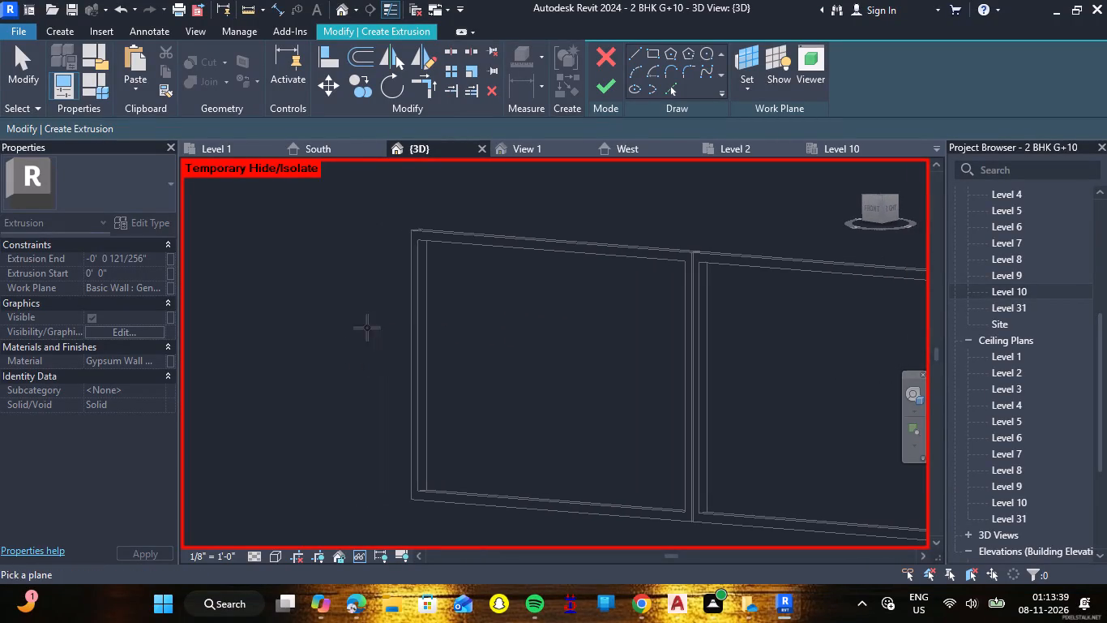
scroll(420, 260, up, 7)
click(420, 260)
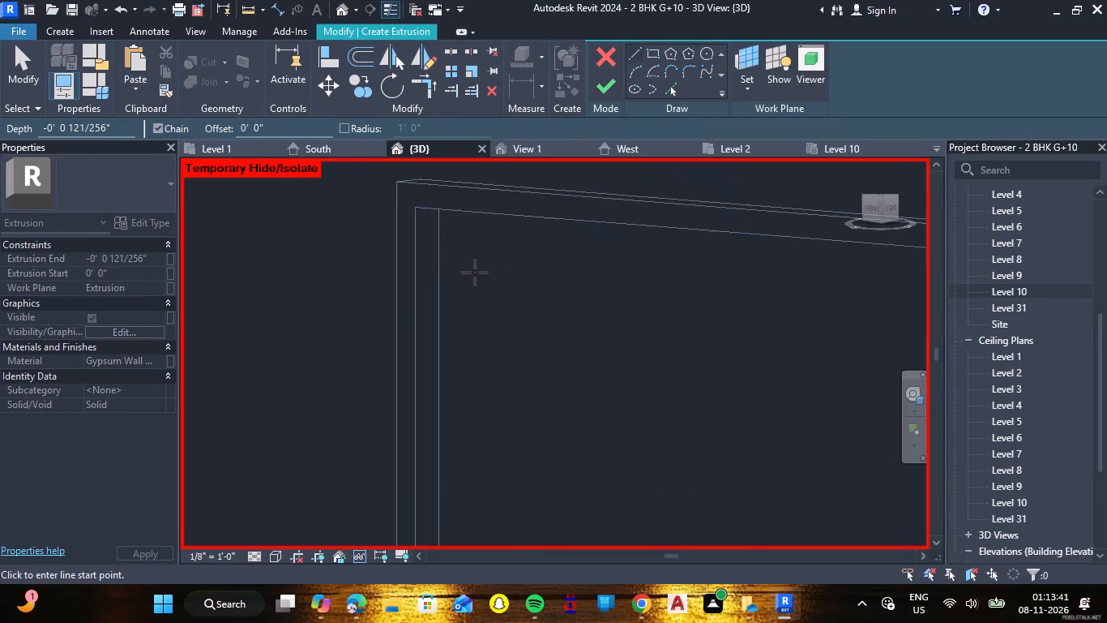
Orient the 3D view to the right side and set its visual style to Wireframe.
scroll(472, 273, down, 10)
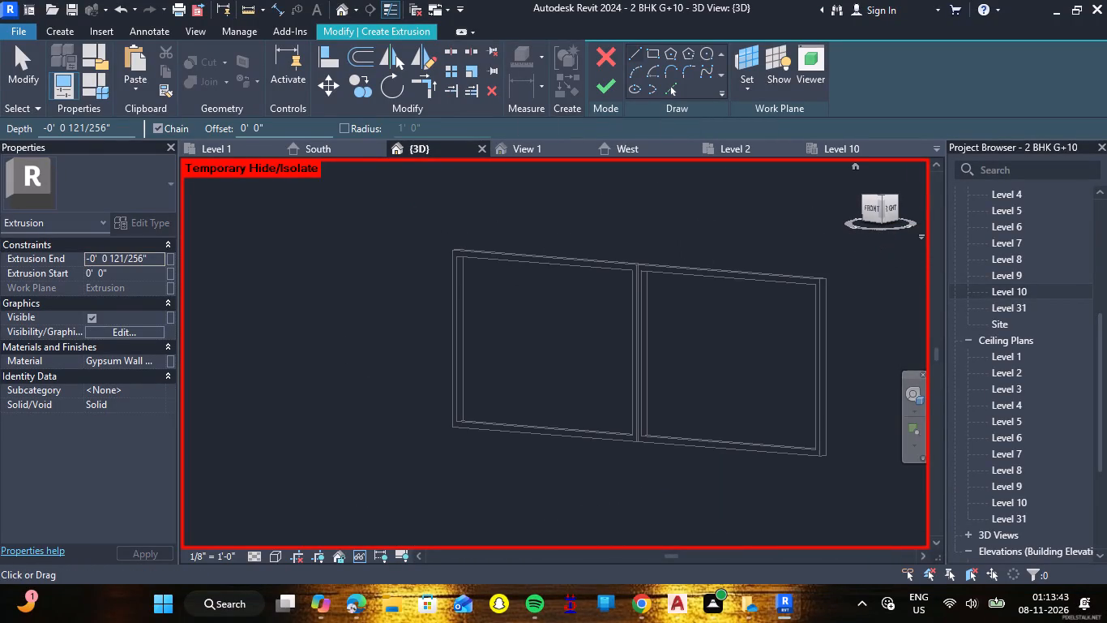
double_click(893, 208)
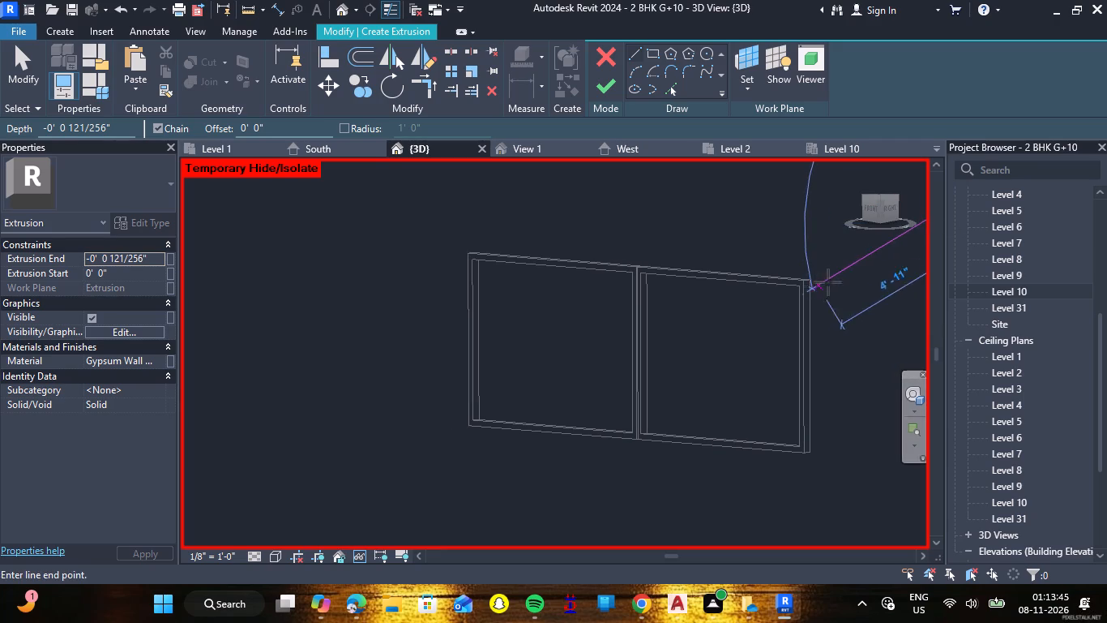
key(Escape)
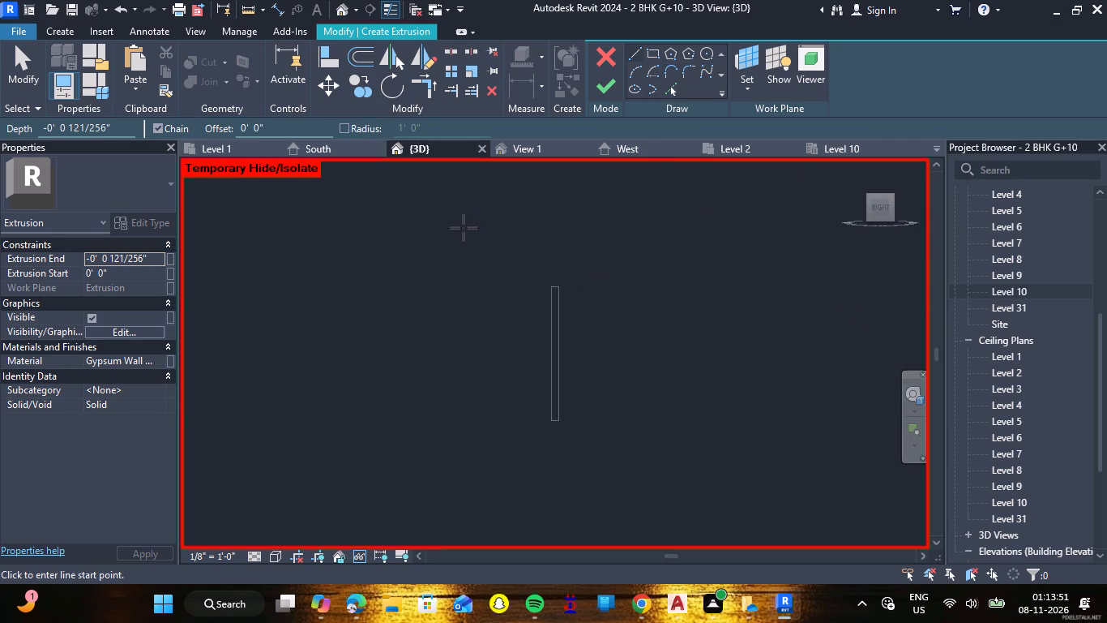
click(274, 557)
click(338, 456)
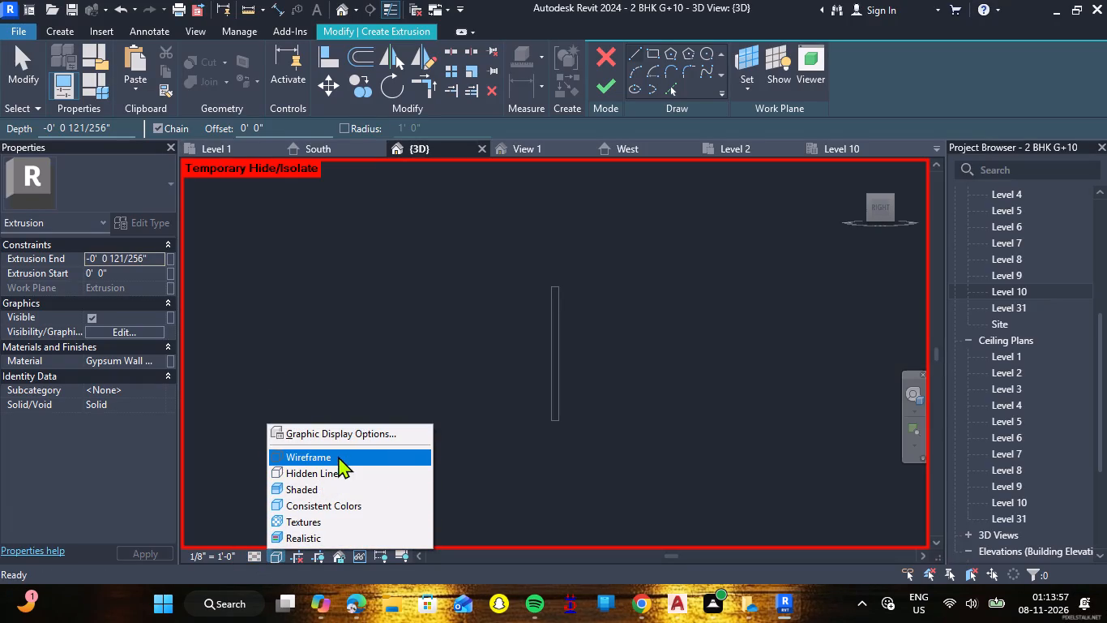
Sketch a circle with a 12" radius centred on the midpoint of the top frame member's lower edge.
scroll(552, 286, up, 7)
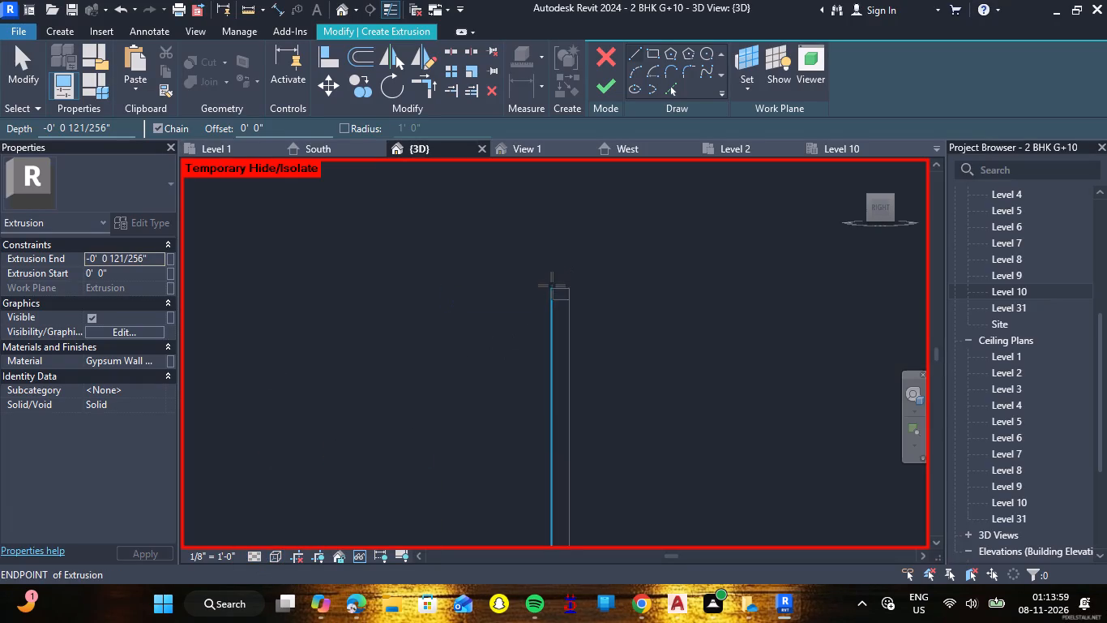
scroll(562, 304, up, 8)
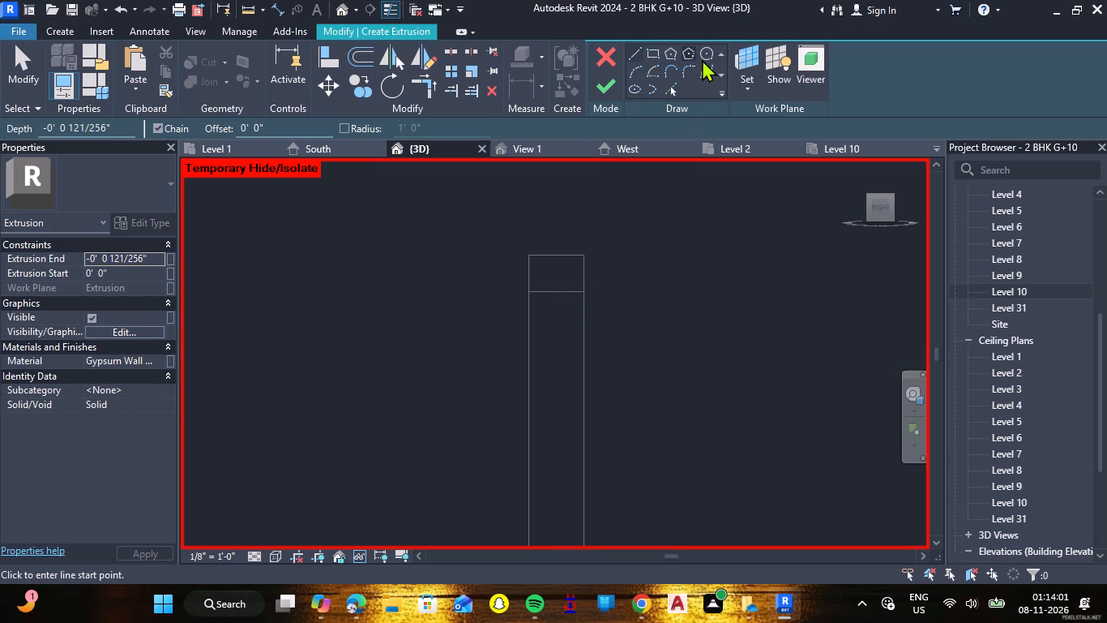
click(709, 55)
scroll(553, 287, up, 6)
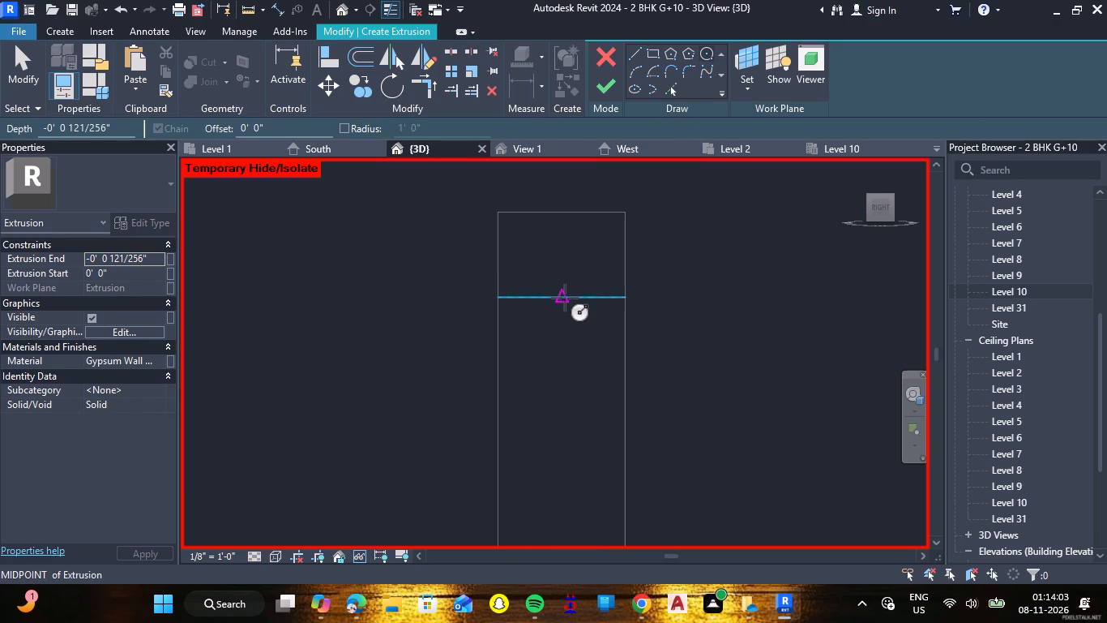
click(562, 298)
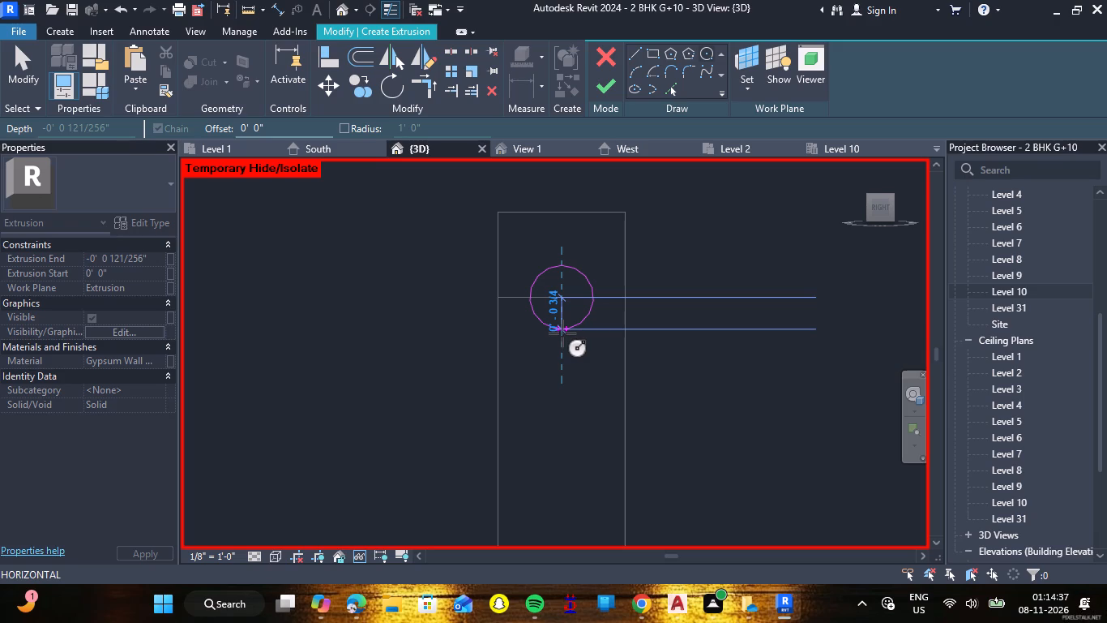
text(12)
key(shift+quotedbl)
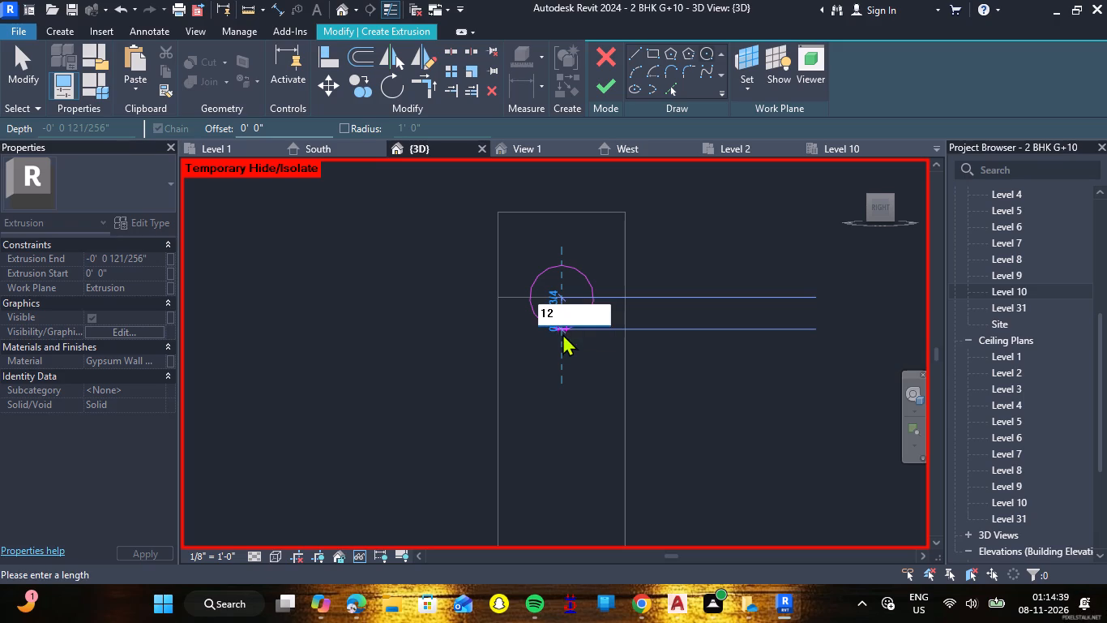
key(Return)
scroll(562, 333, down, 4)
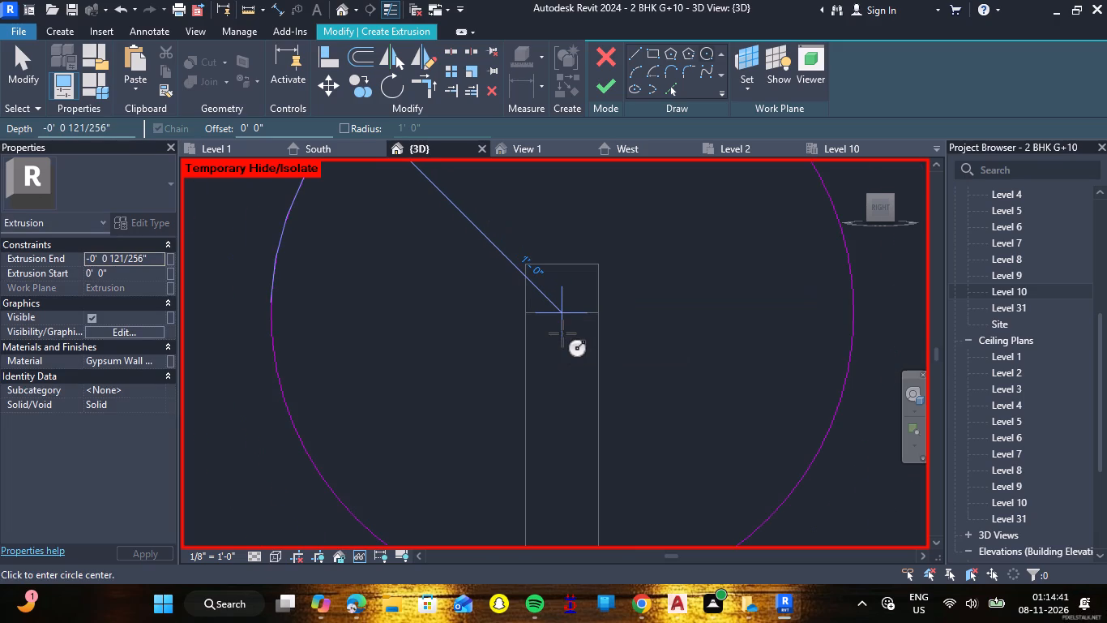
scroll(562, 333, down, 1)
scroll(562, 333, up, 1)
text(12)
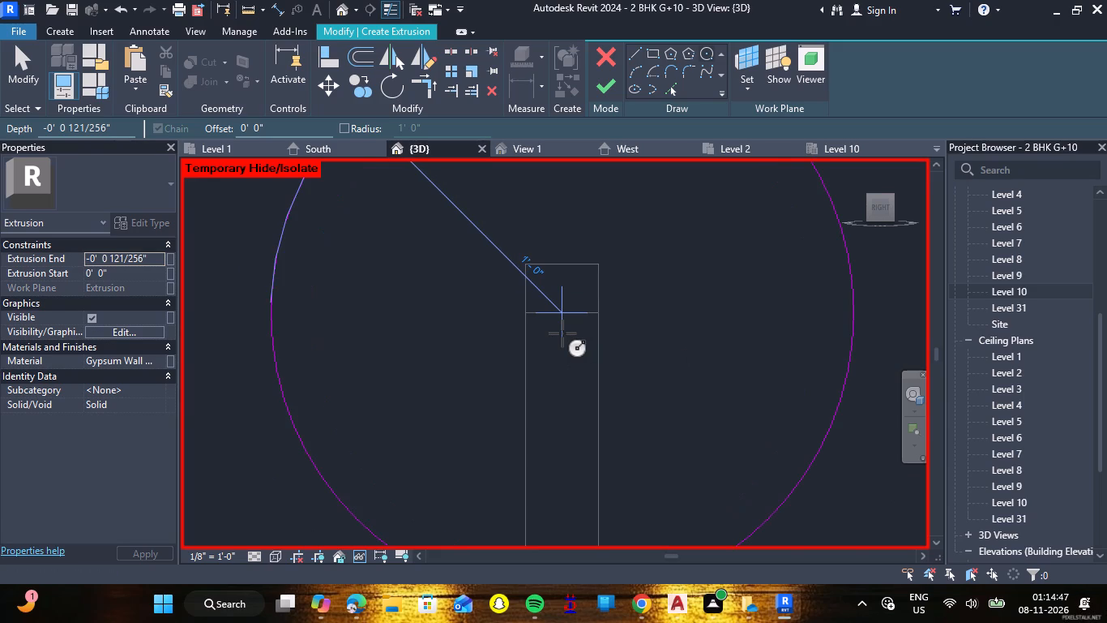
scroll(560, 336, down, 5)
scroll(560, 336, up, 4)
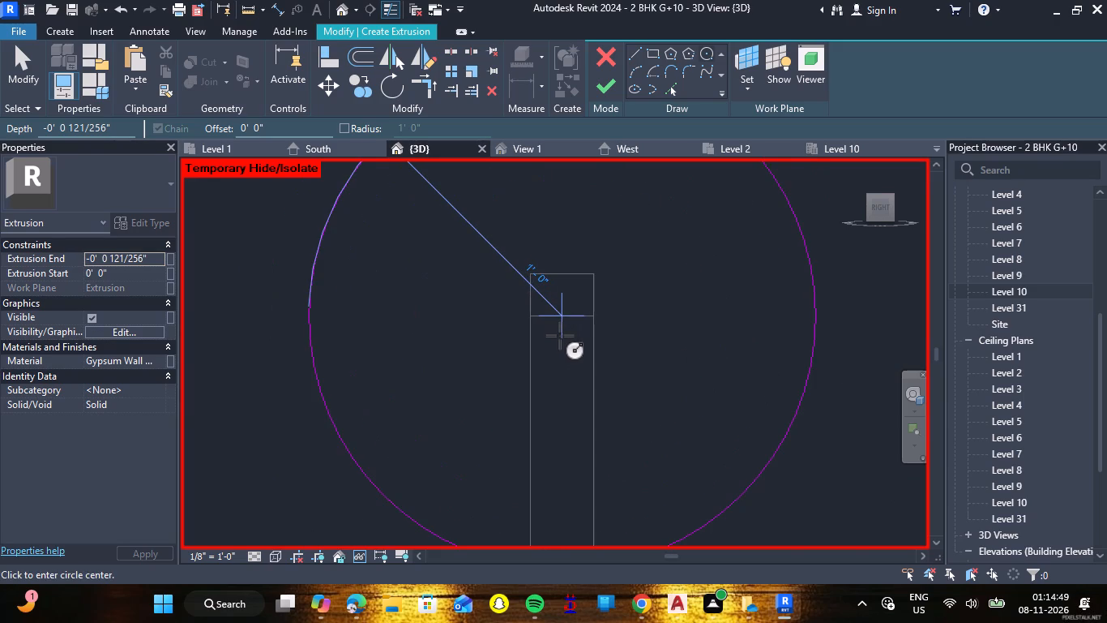
Replace the 12" circle with a 12 mm radius circle centred on the midpoint of the top frame member's lower edge.
key(ctrl+z)
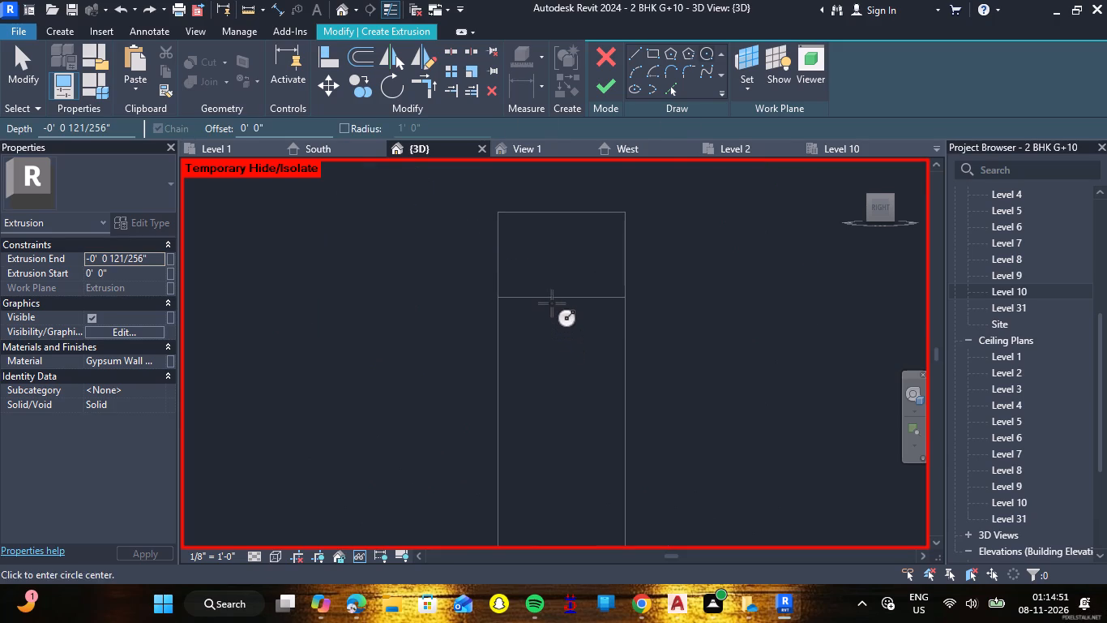
click(559, 297)
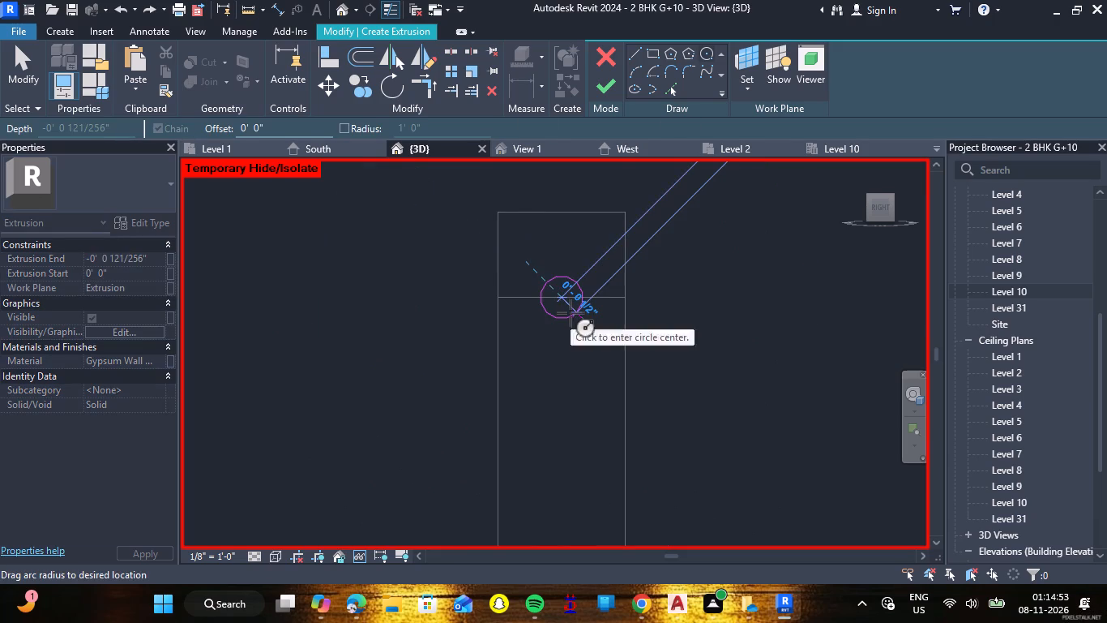
text(12MM)
key(Return)
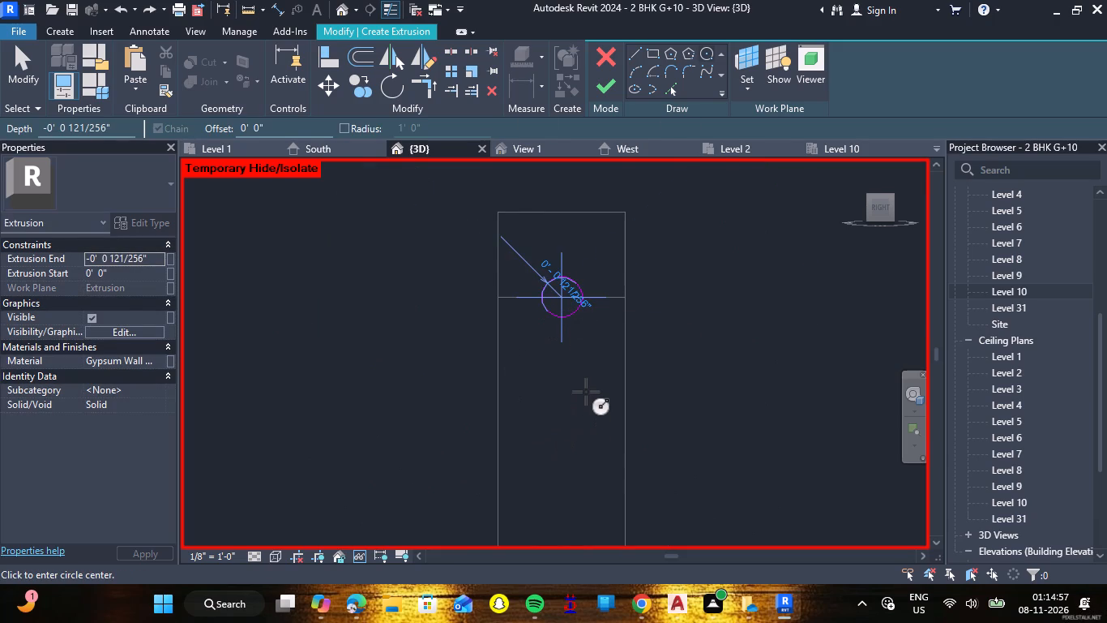
key(Escape)
key(Escape)
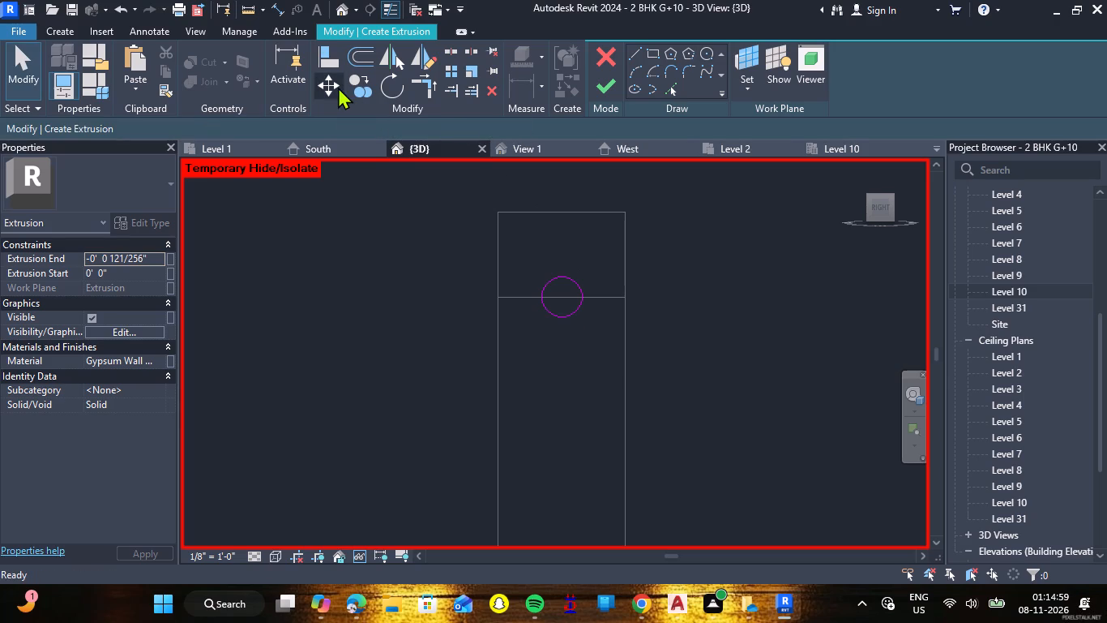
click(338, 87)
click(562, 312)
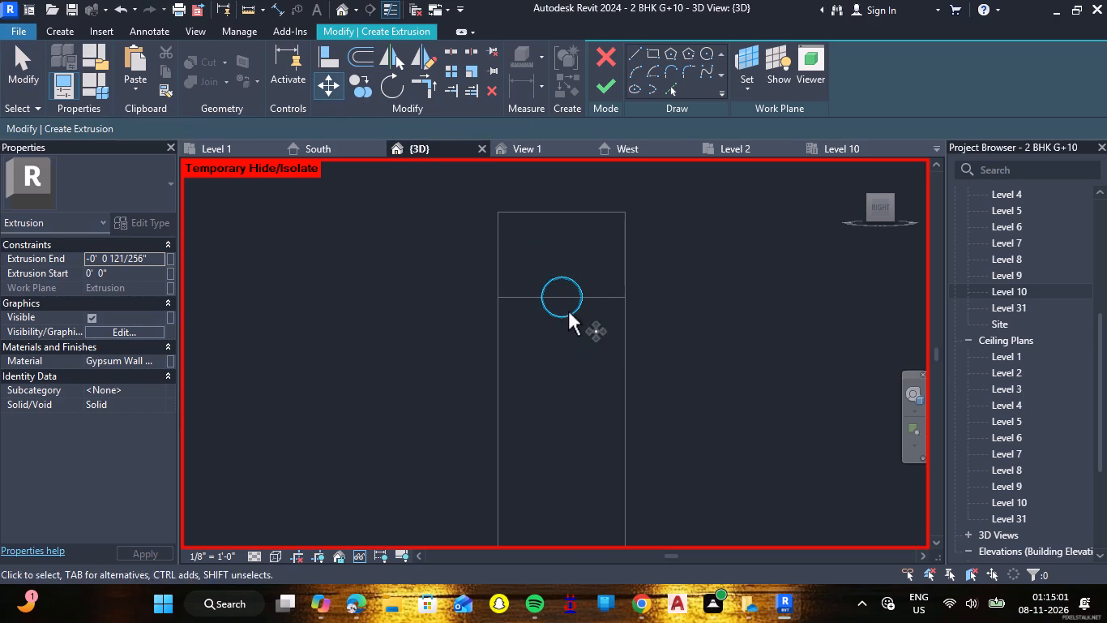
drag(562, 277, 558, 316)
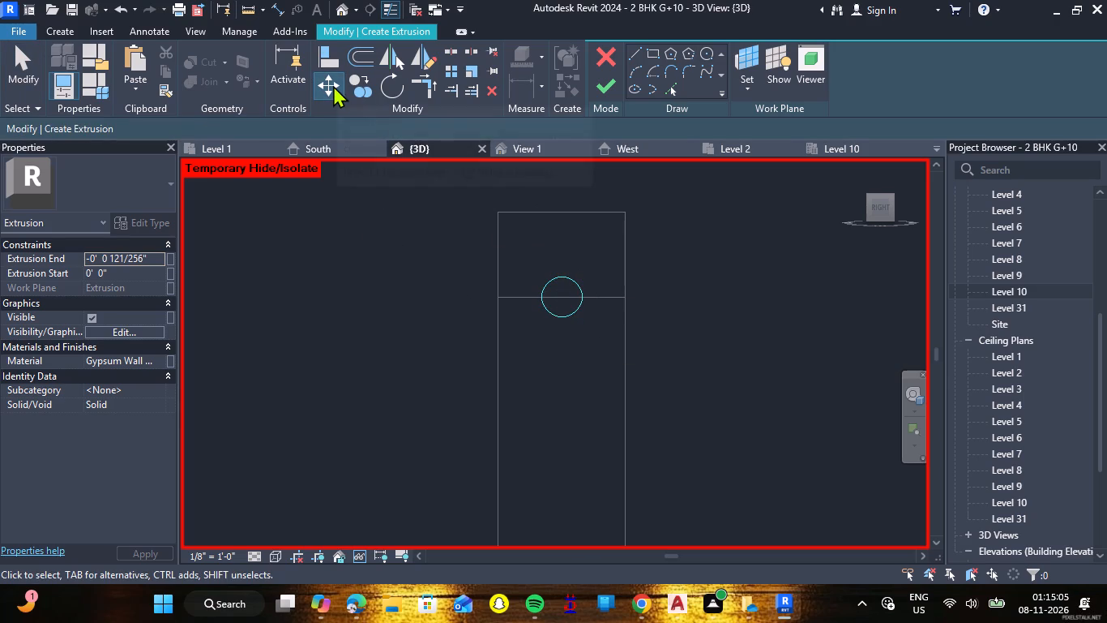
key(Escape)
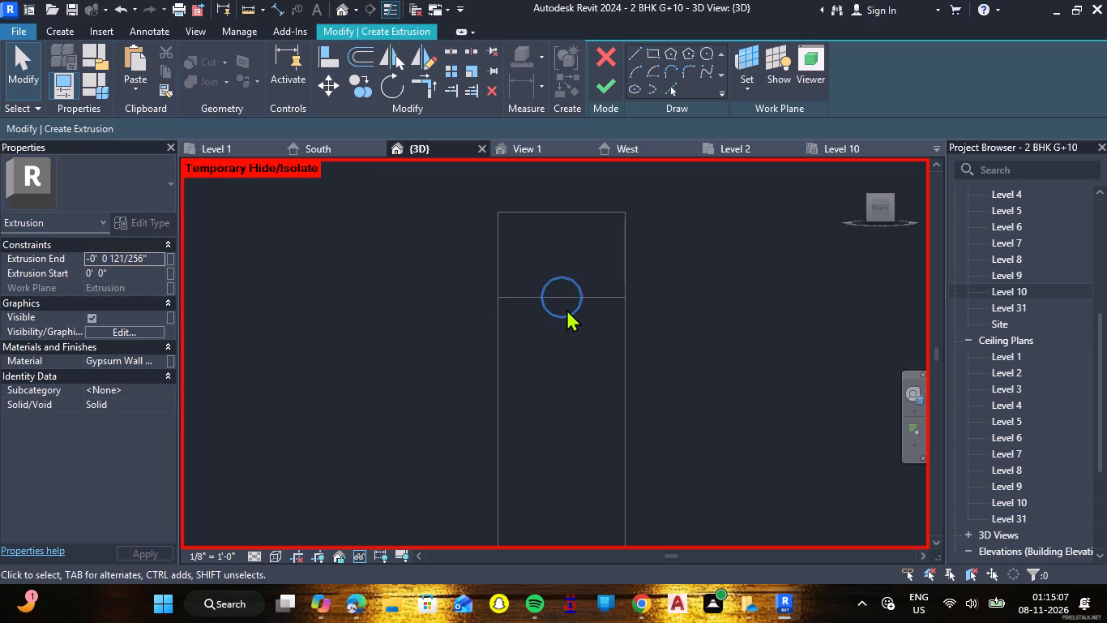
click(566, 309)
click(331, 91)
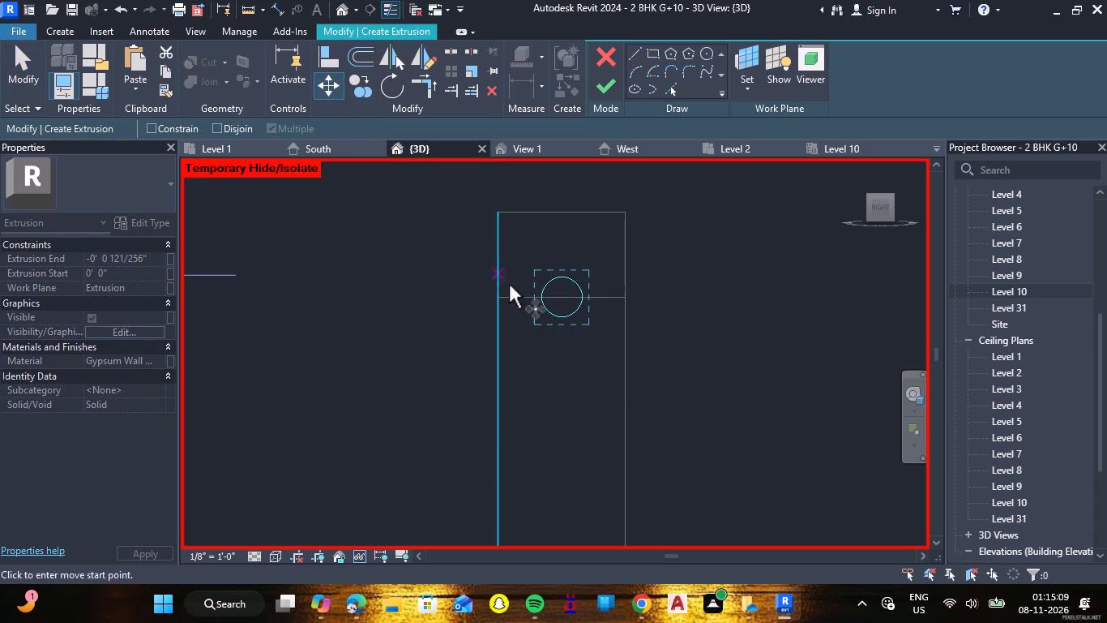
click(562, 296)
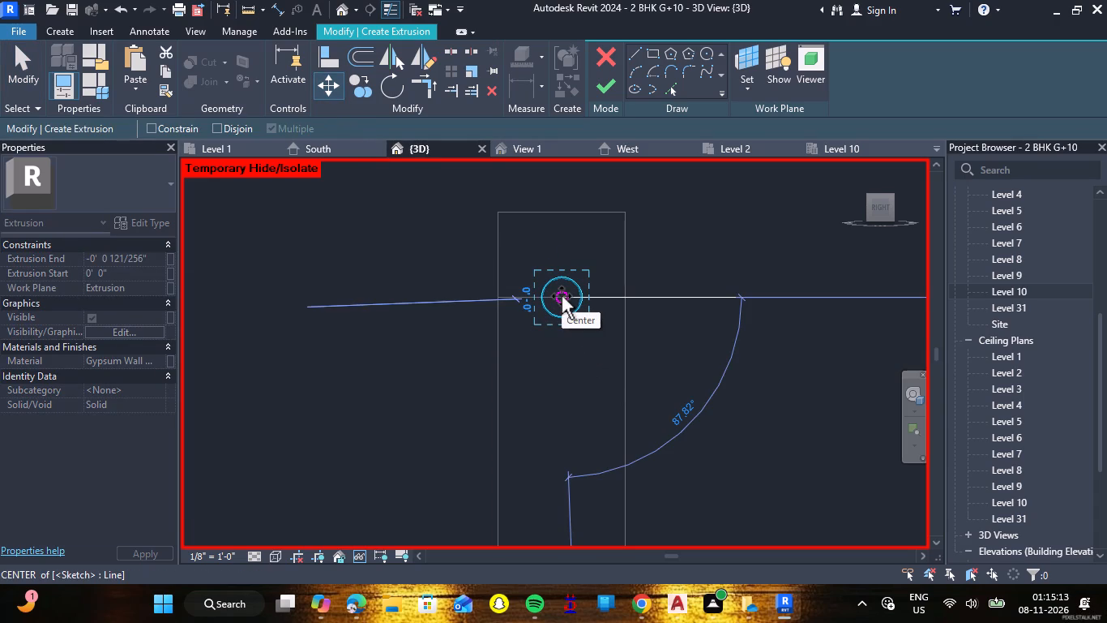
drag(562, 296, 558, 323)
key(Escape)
Move the circle about 1 1/4" straight down, below the top frame member's lower edge.
click(566, 313)
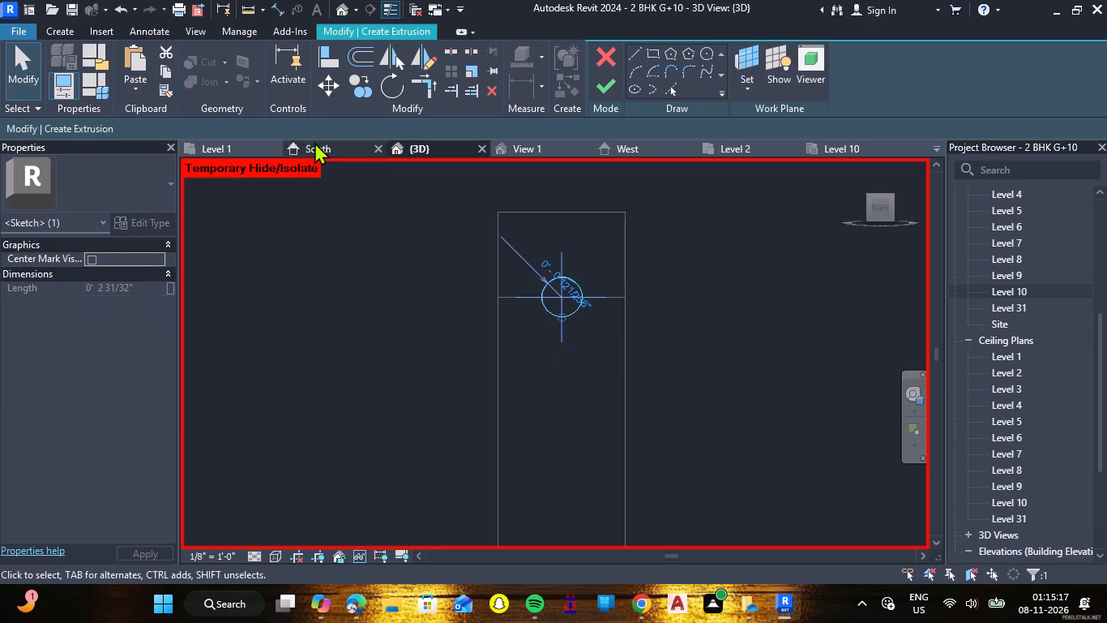
click(324, 89)
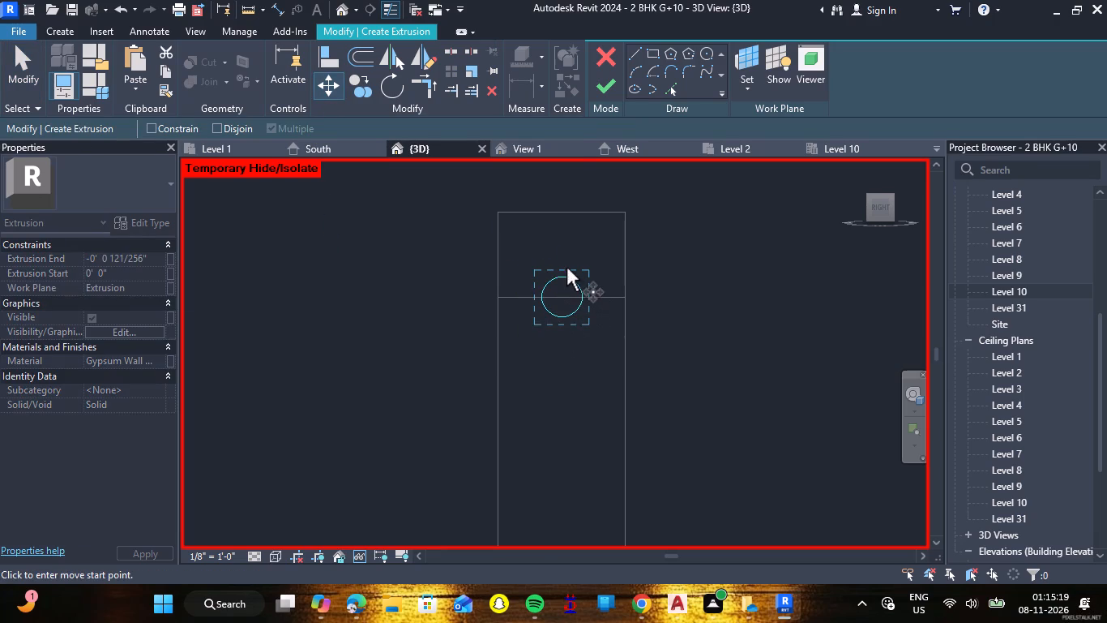
click(561, 273)
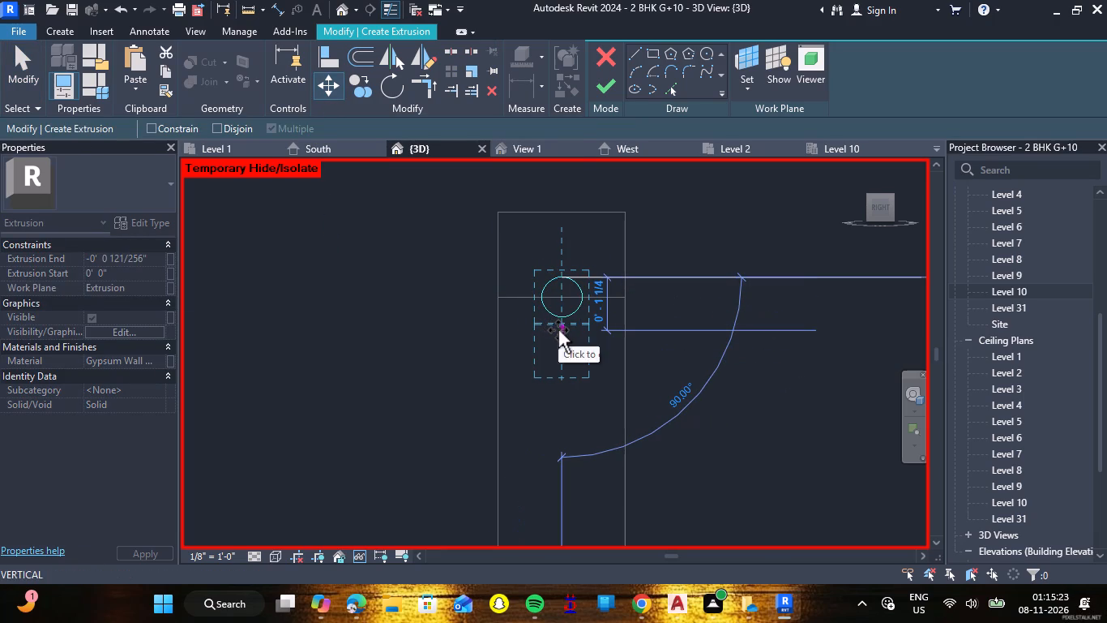
click(558, 330)
key(Escape)
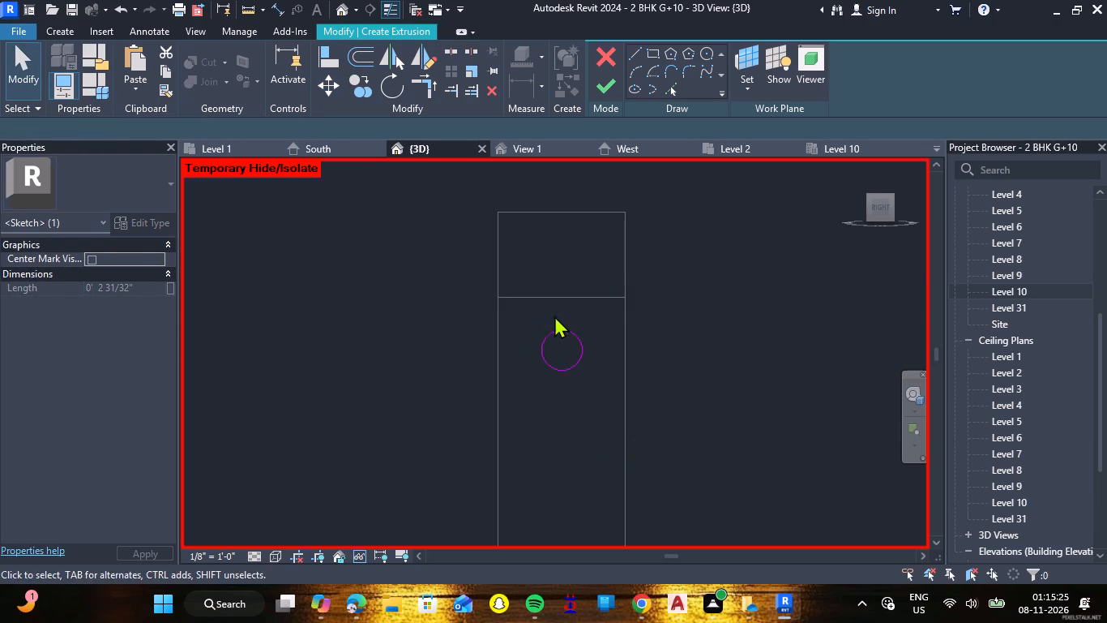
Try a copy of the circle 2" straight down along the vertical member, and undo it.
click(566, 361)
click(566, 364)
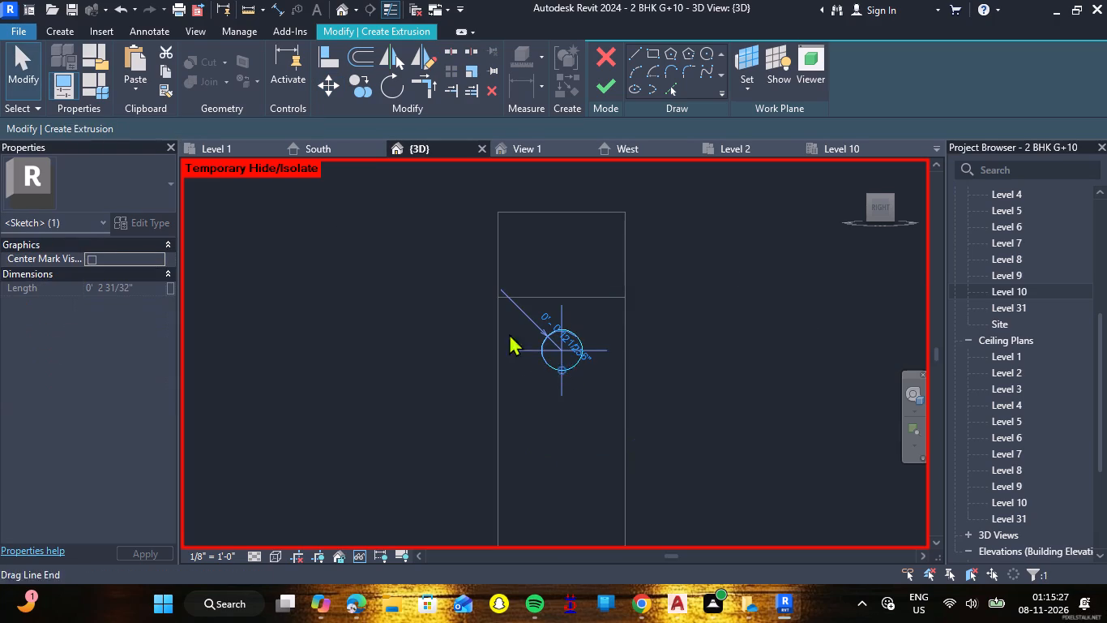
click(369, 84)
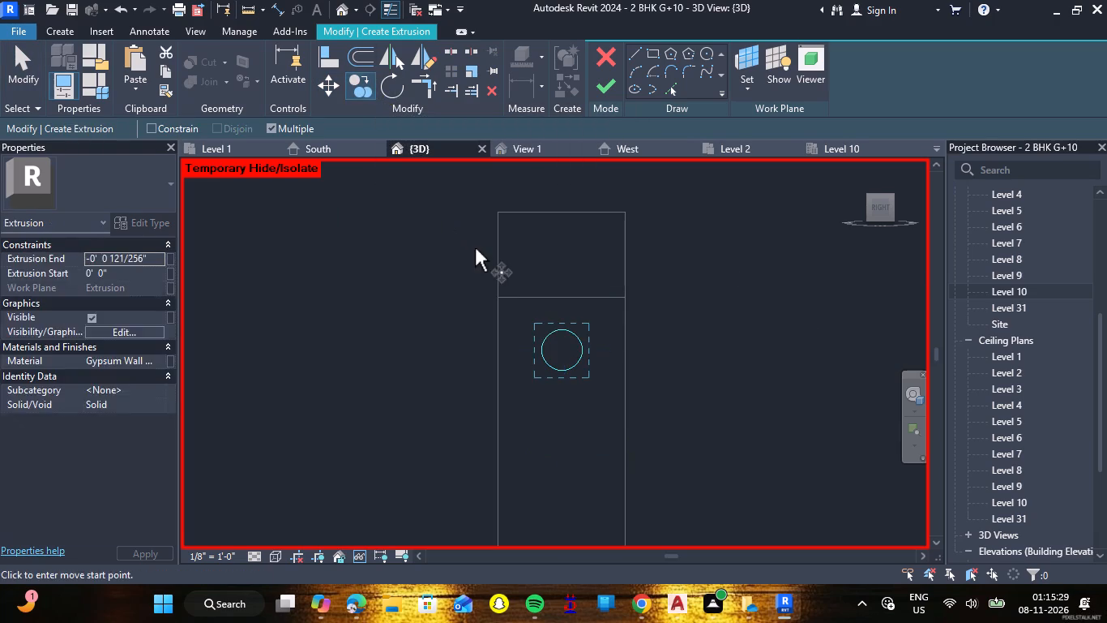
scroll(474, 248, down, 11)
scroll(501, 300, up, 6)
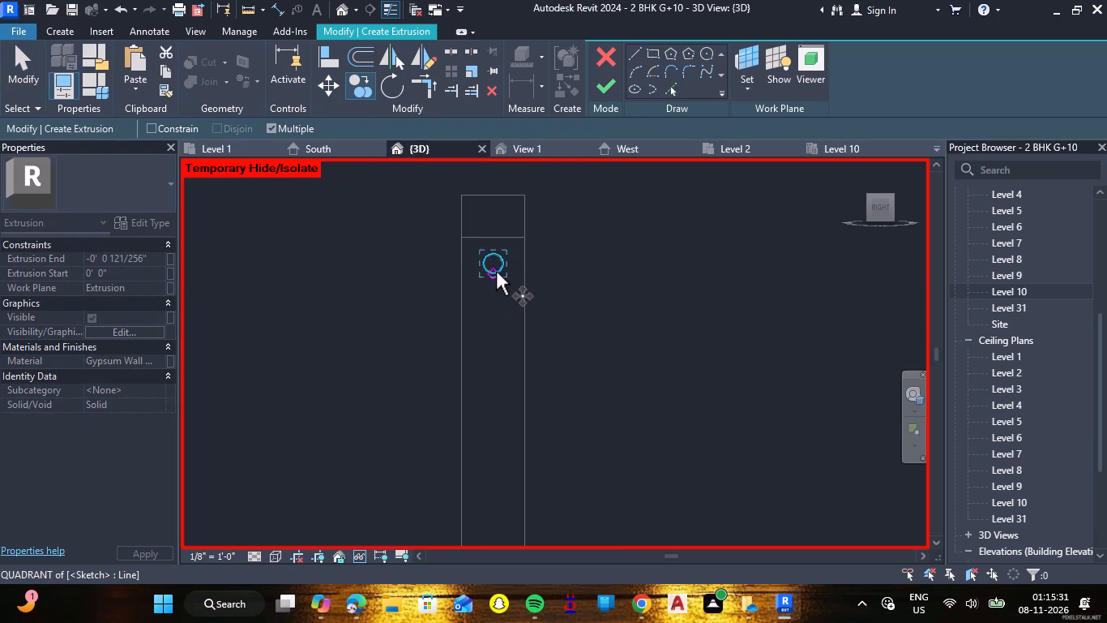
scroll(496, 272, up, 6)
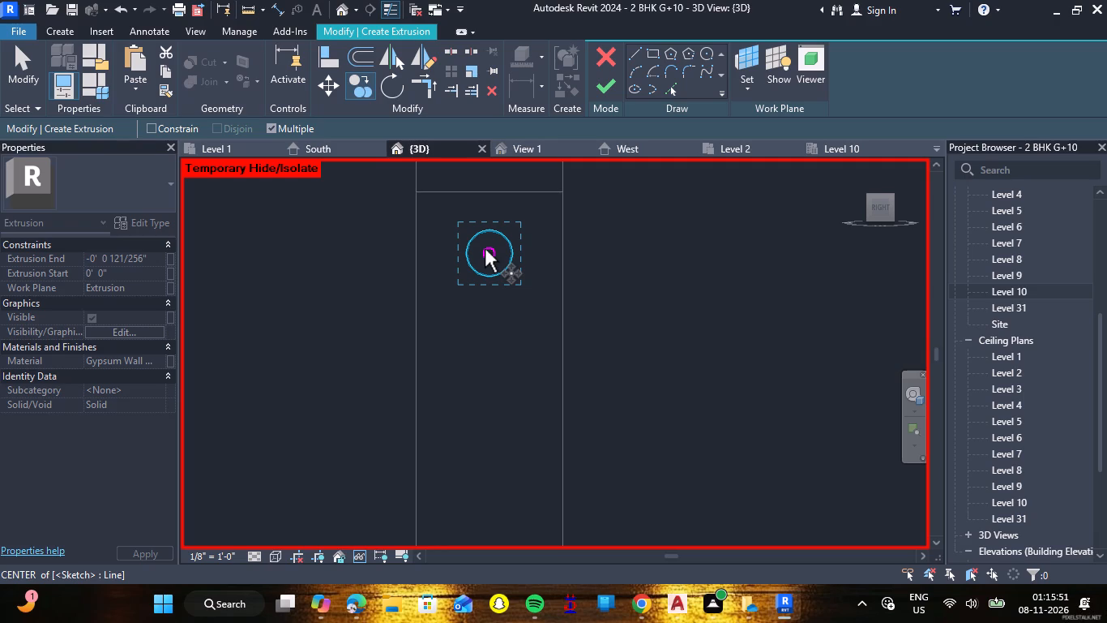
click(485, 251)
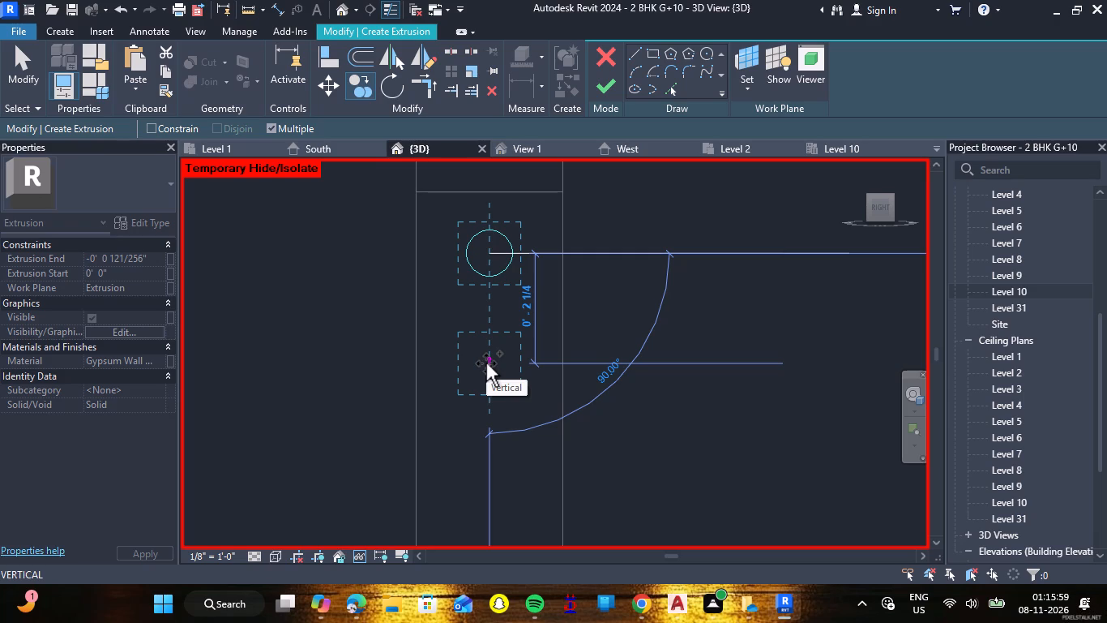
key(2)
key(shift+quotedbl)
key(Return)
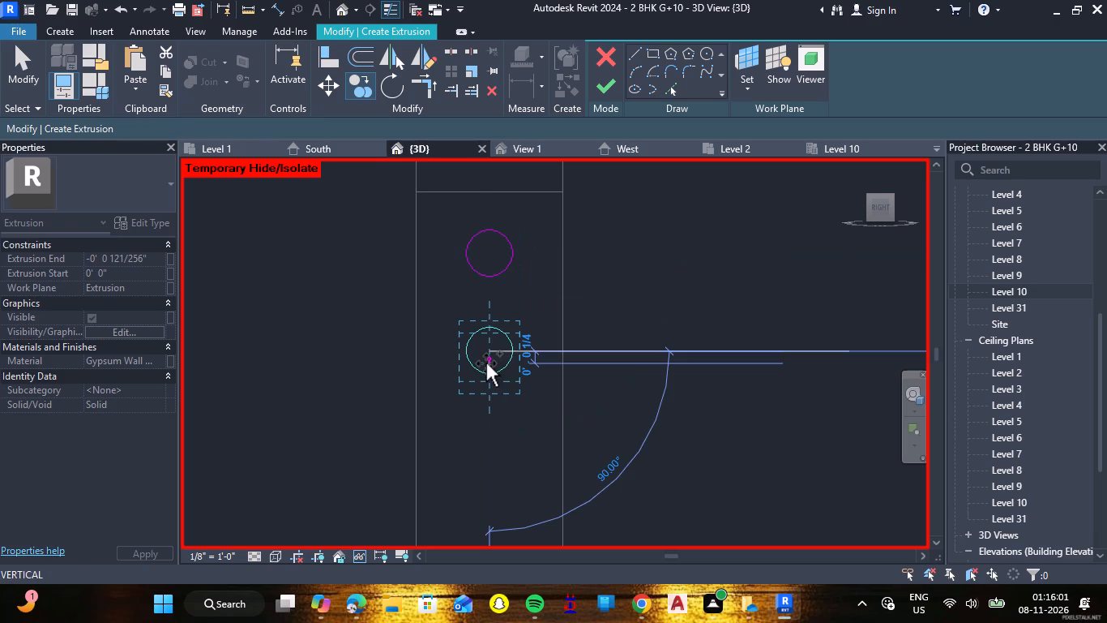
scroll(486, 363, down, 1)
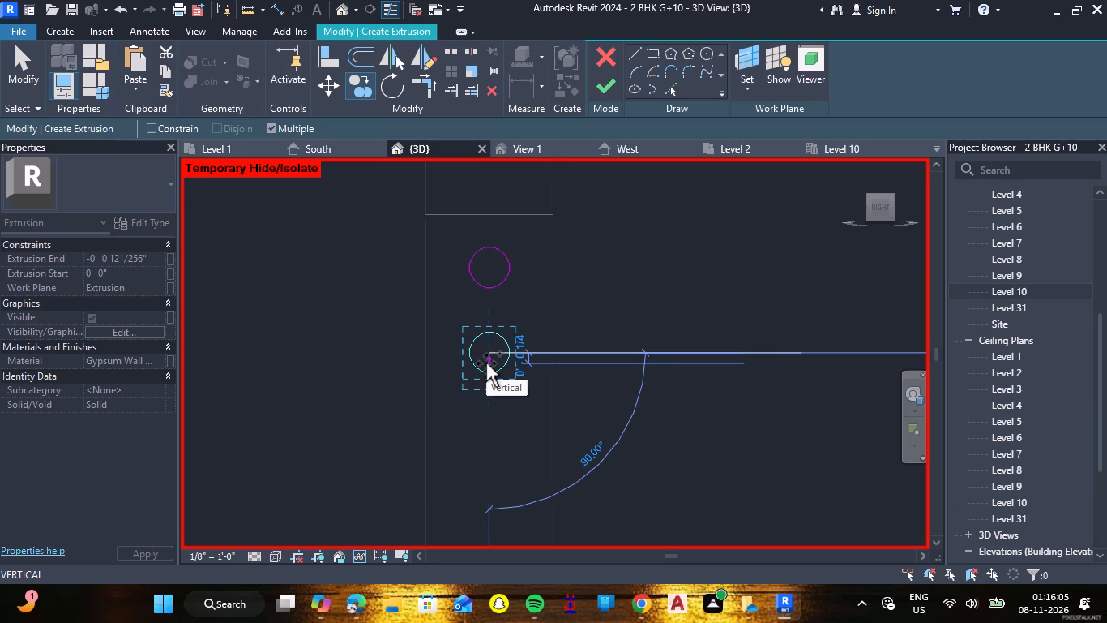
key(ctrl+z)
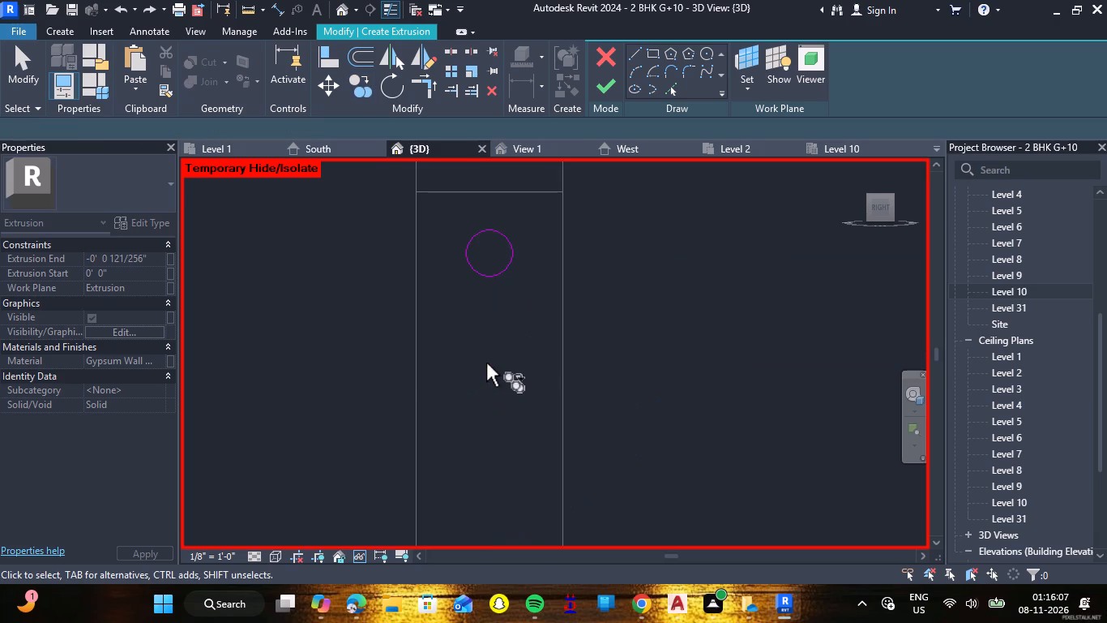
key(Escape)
Set the circle's radius to 20 mm.
click(501, 276)
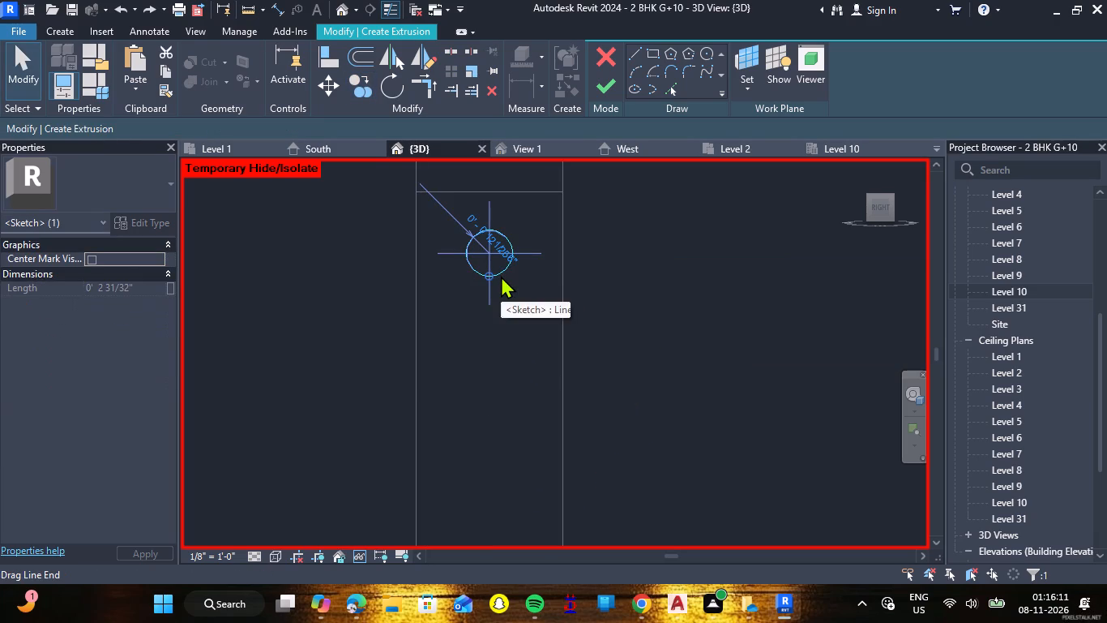
click(496, 247)
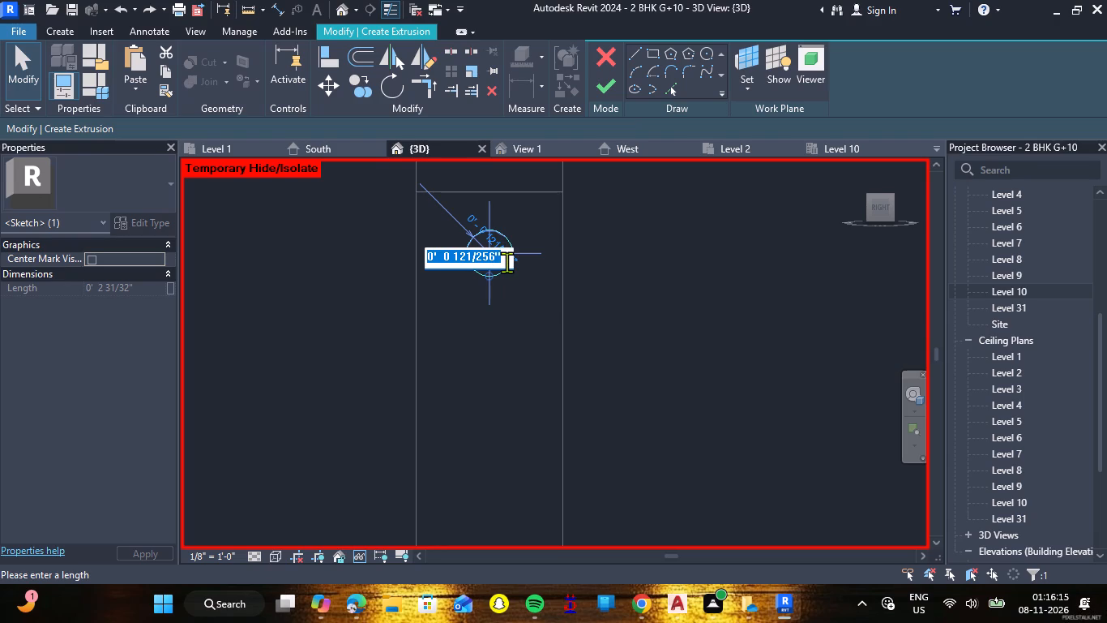
text(20)
text(MM)
key(Return)
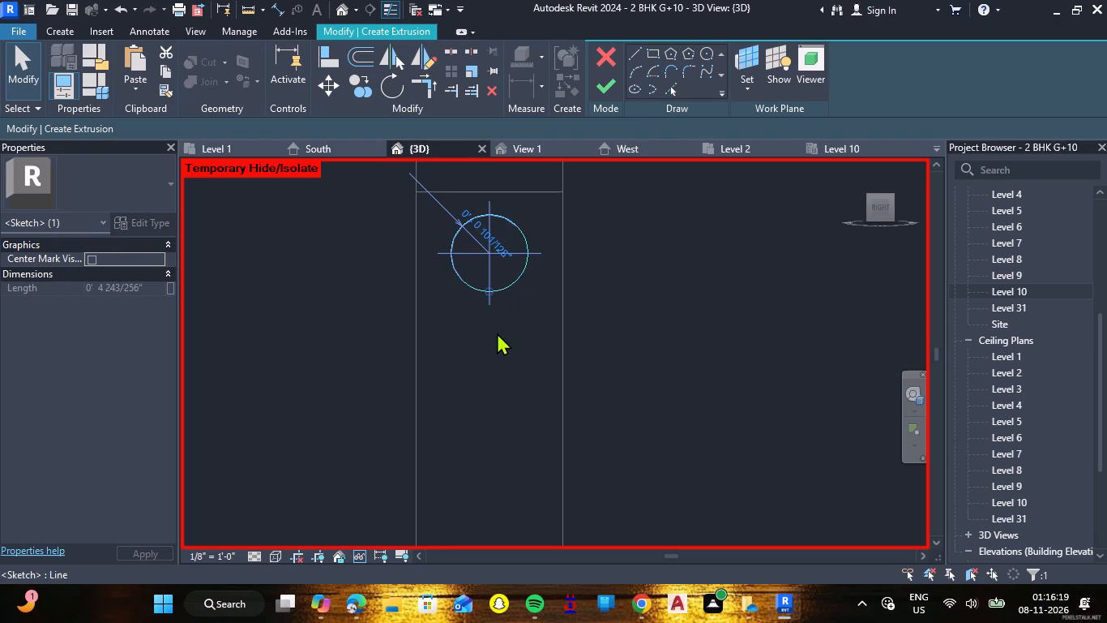
click(497, 333)
Copy the 20 mm radius circle about 3" straight down along the vertical frame member.
click(502, 281)
click(502, 293)
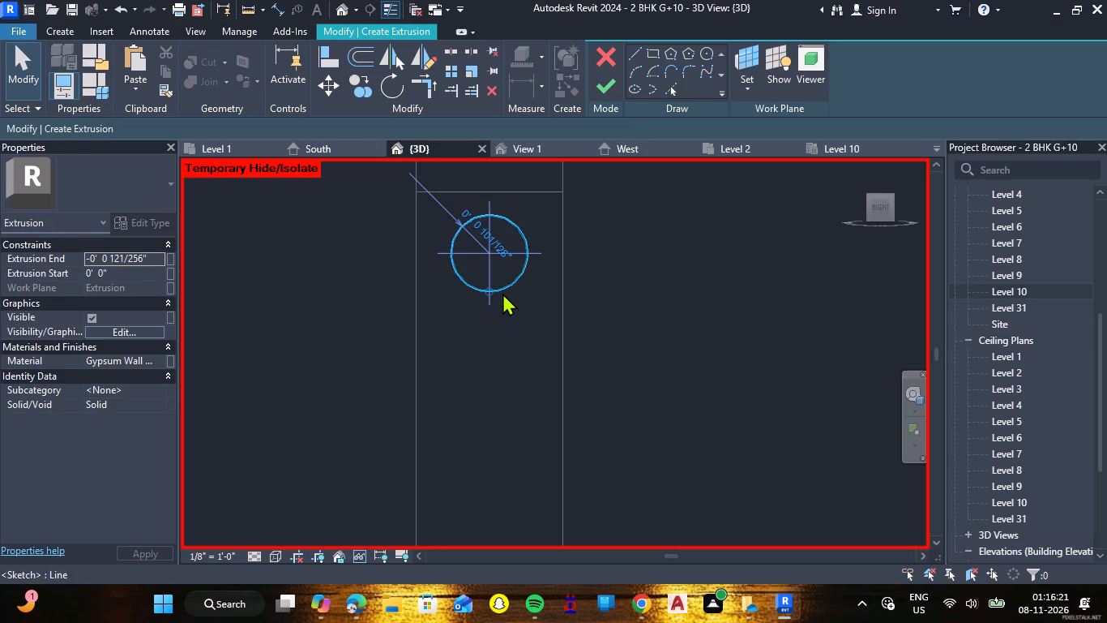
click(358, 96)
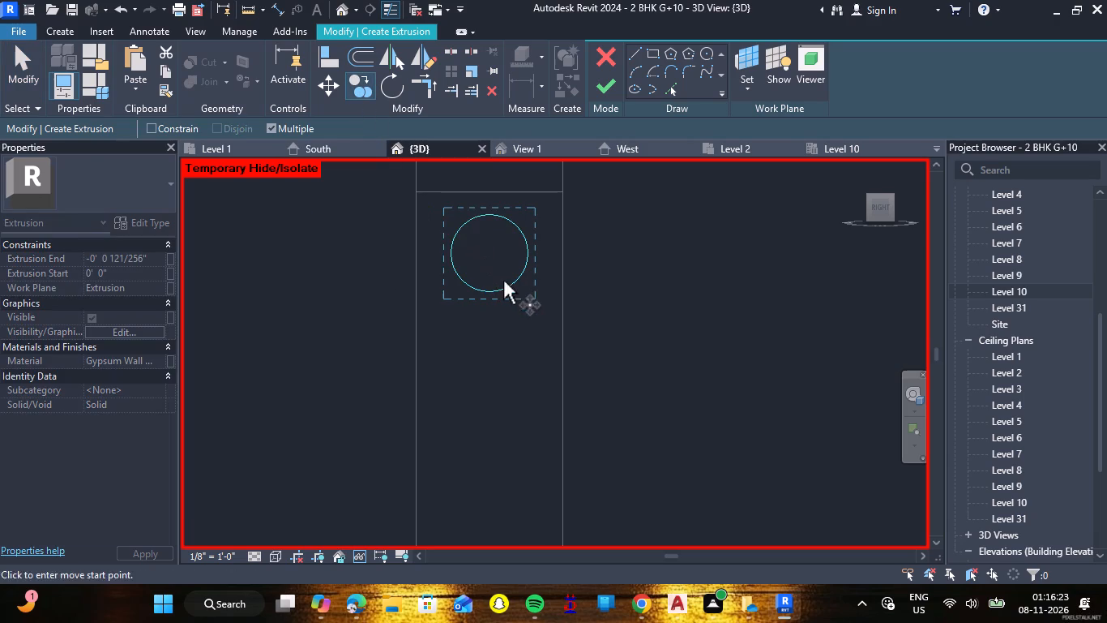
click(488, 248)
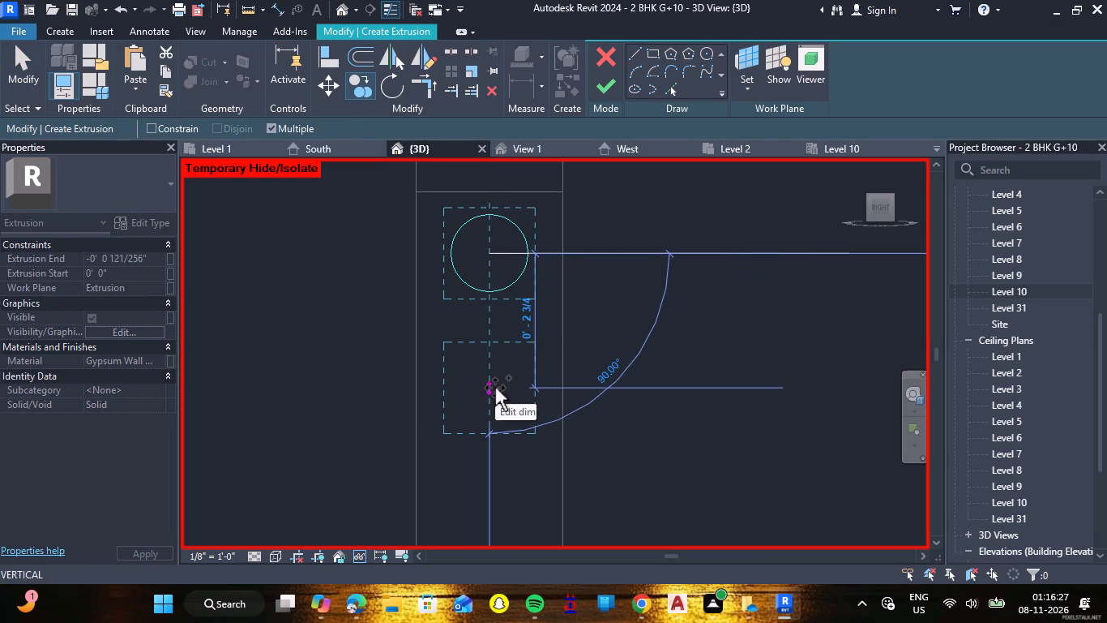
scroll(495, 388, down, 15)
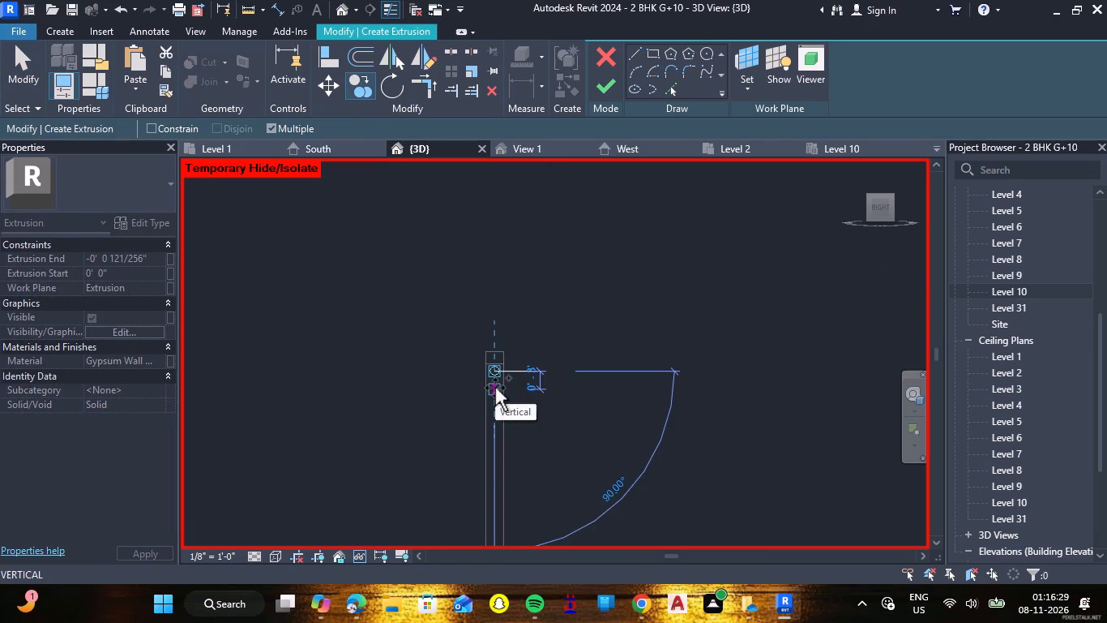
middle_drag(497, 368, 495, 294)
scroll(492, 315, up, 5)
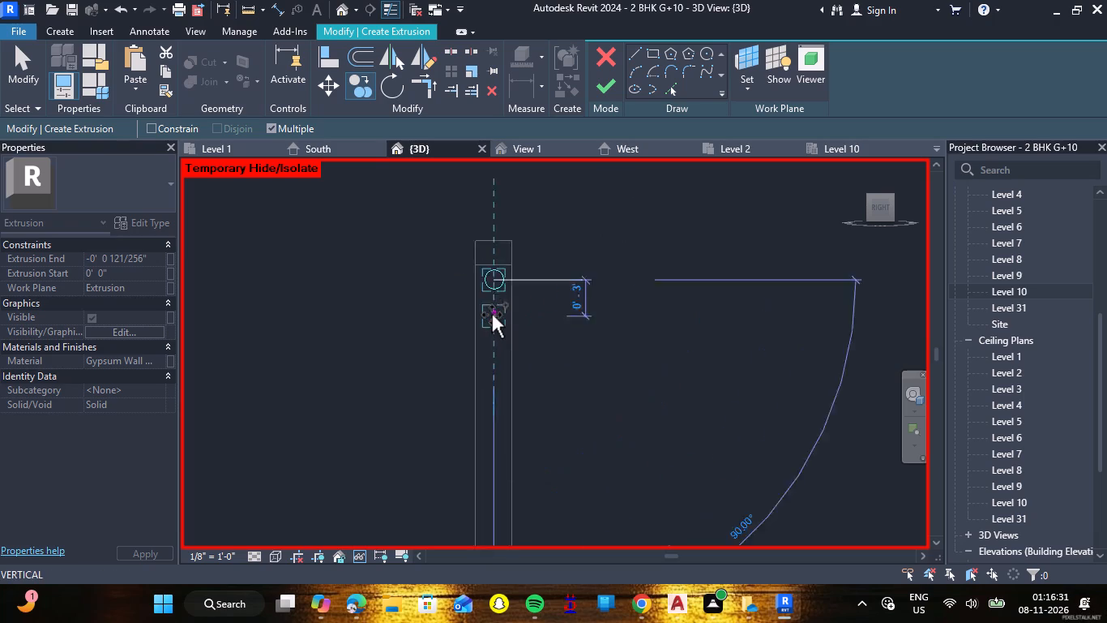
scroll(492, 315, up, 2)
double_click(492, 315)
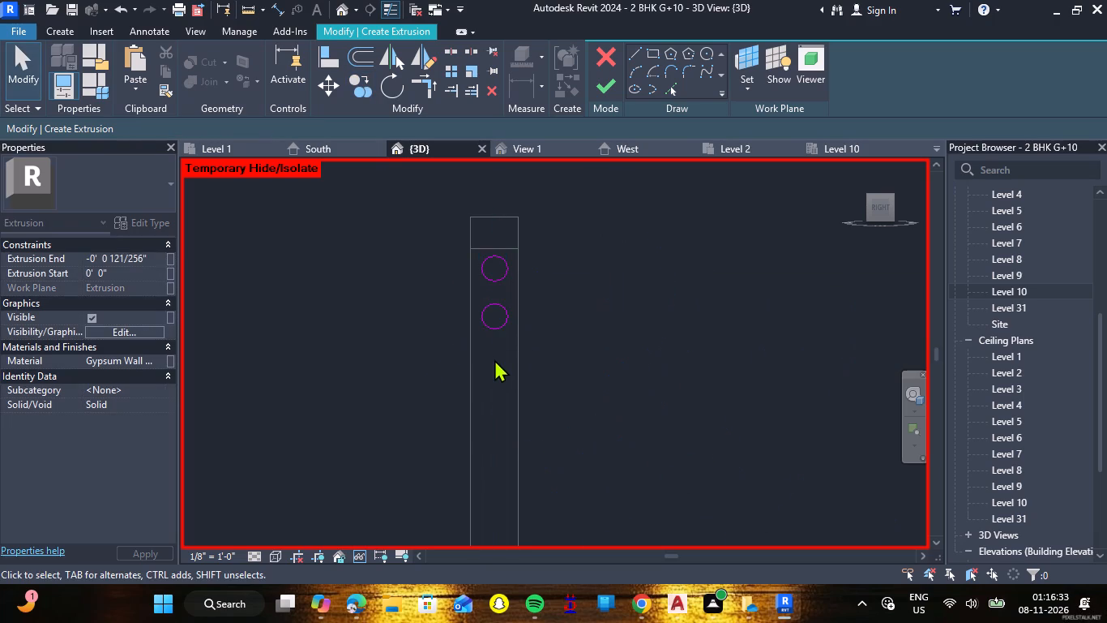
Copy the lower circle four times straight down the vertical frame member, at successive spacings of about 3 3/4", 3 3/4", 4" and 5 1/2".
click(496, 325)
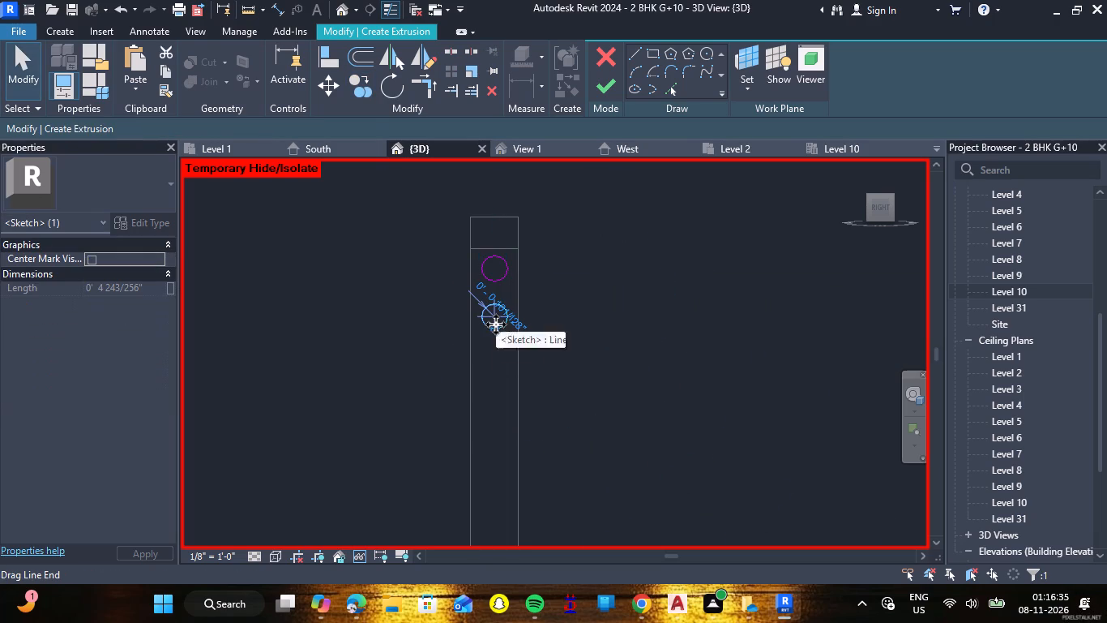
double_click(369, 97)
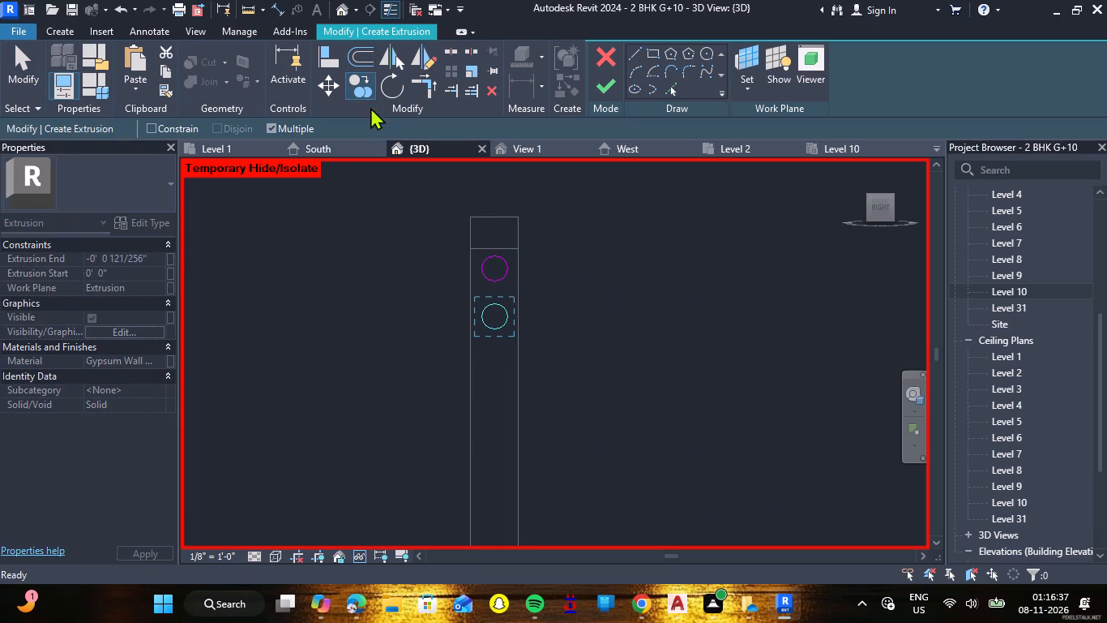
click(495, 319)
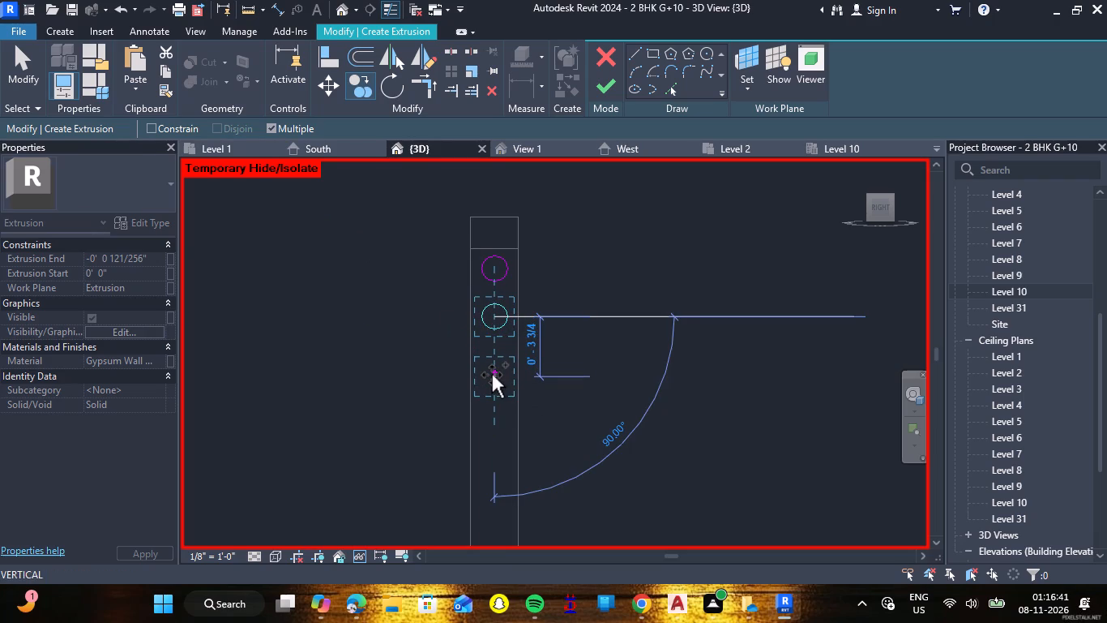
click(492, 375)
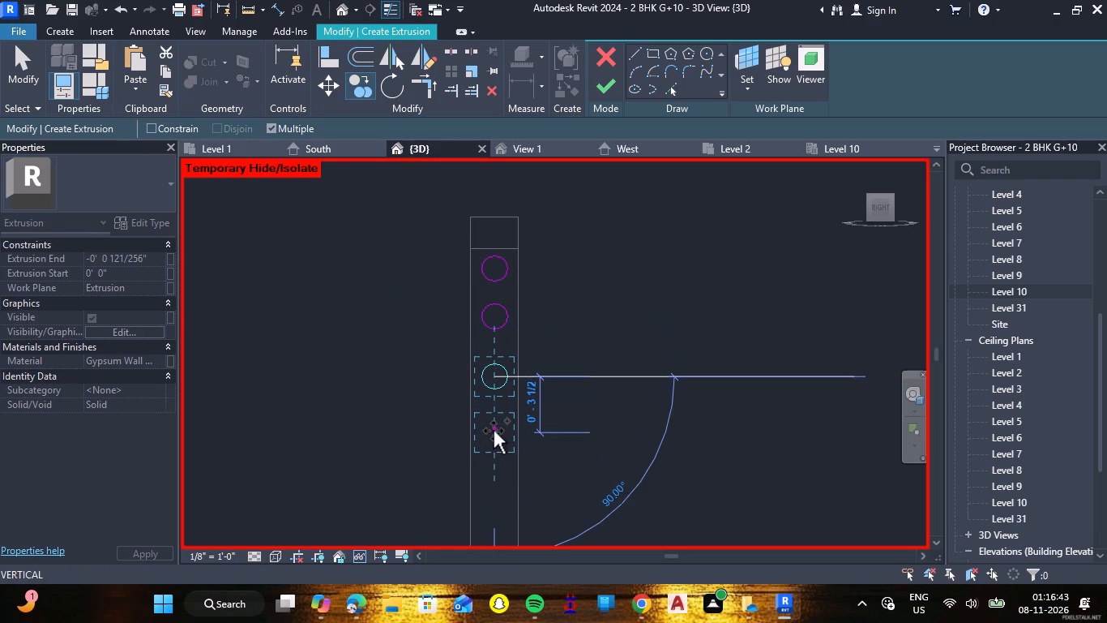
click(494, 435)
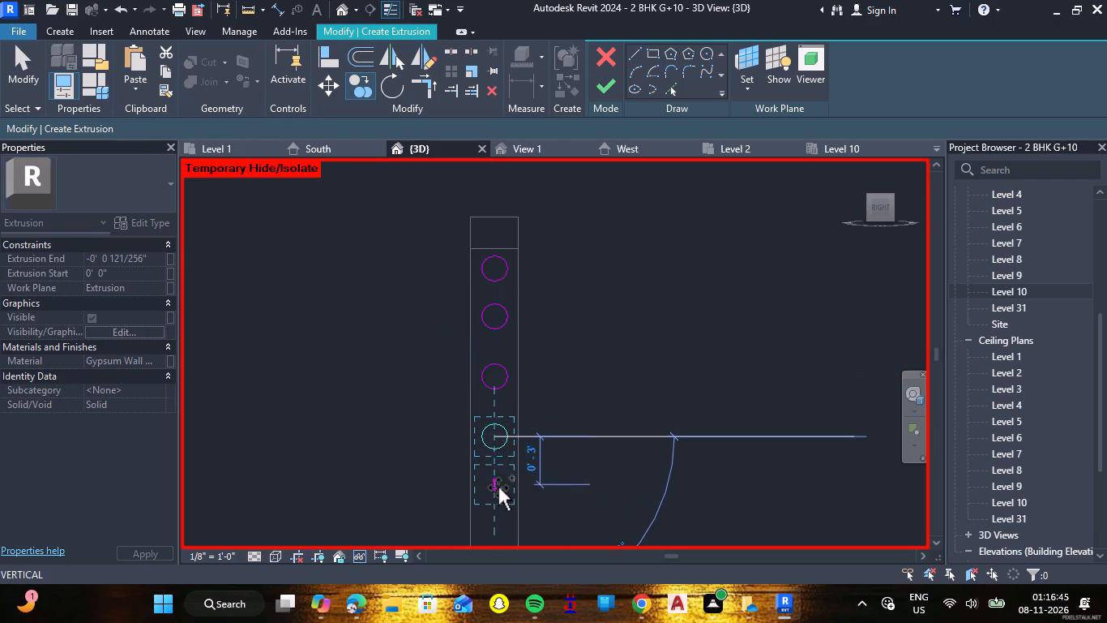
click(497, 502)
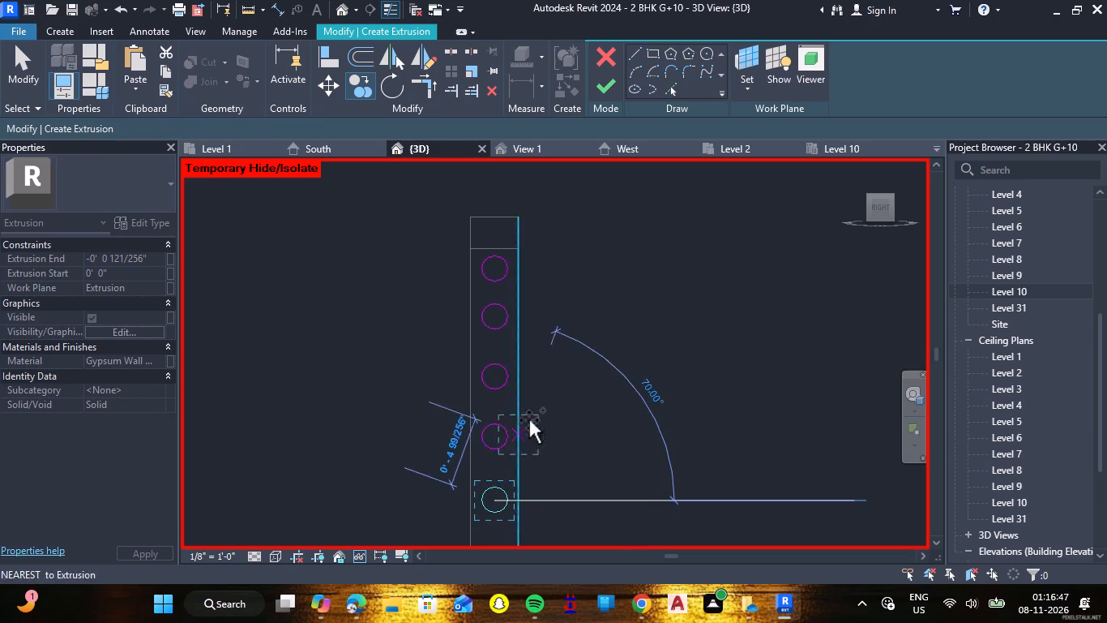
scroll(549, 399, up, 1)
middle_drag(549, 399, 546, 180)
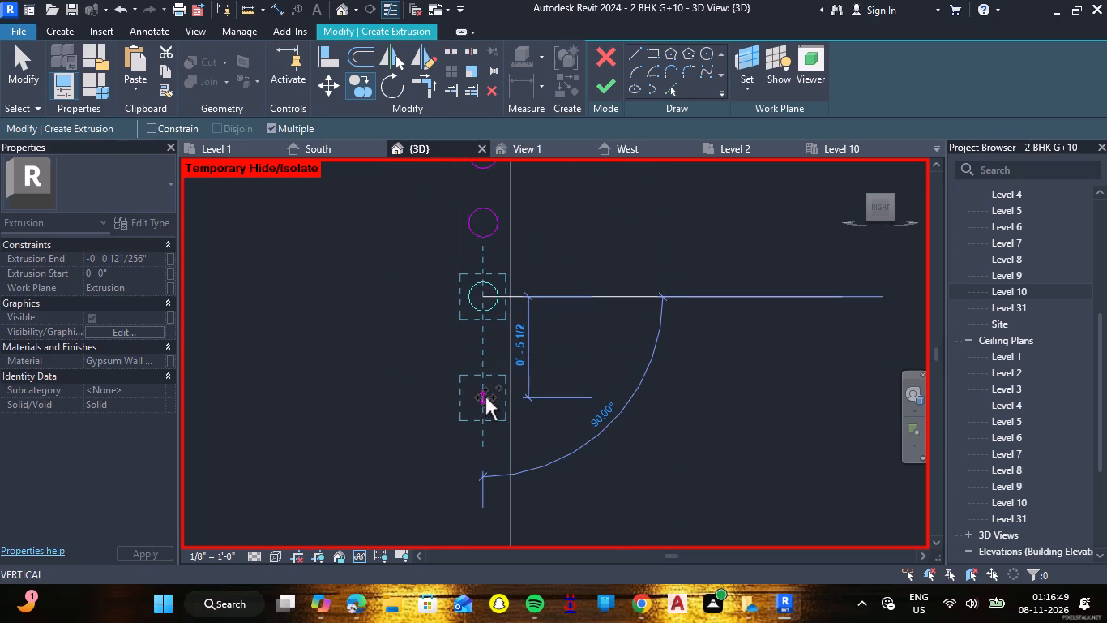
click(485, 397)
scroll(638, 290, down, 13)
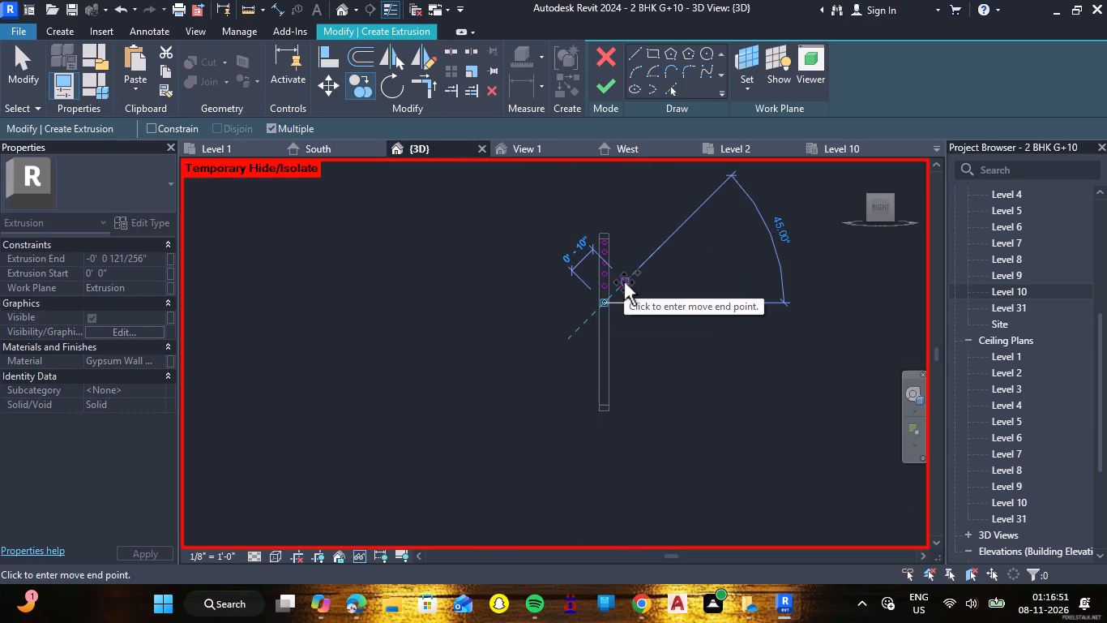
scroll(603, 308, up, 5)
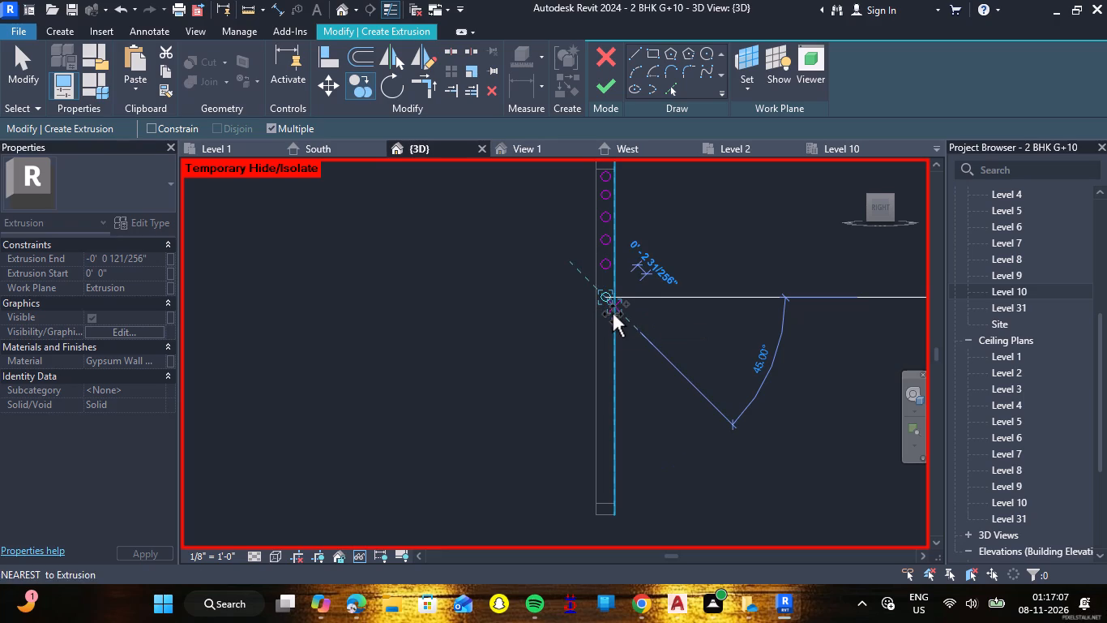
key(Escape)
scroll(613, 320, down, 3)
scroll(624, 290, up, 8)
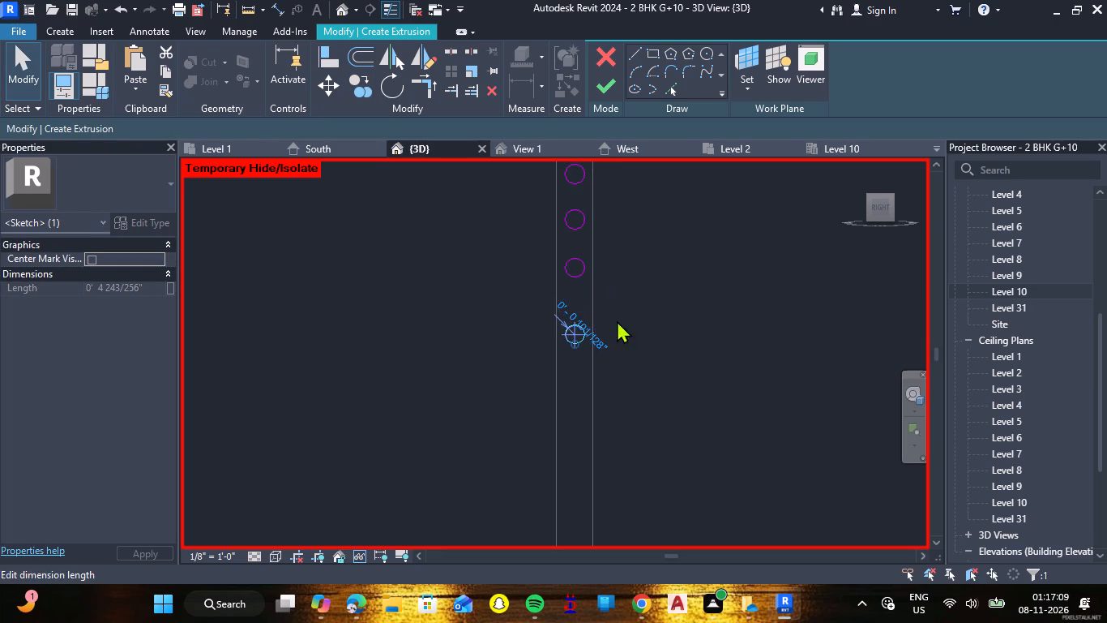
key(Escape)
Nudge the lowest circle upward six increments to even out its spacing from the circle above.
scroll(550, 359, down, 4)
scroll(562, 344, up, 5)
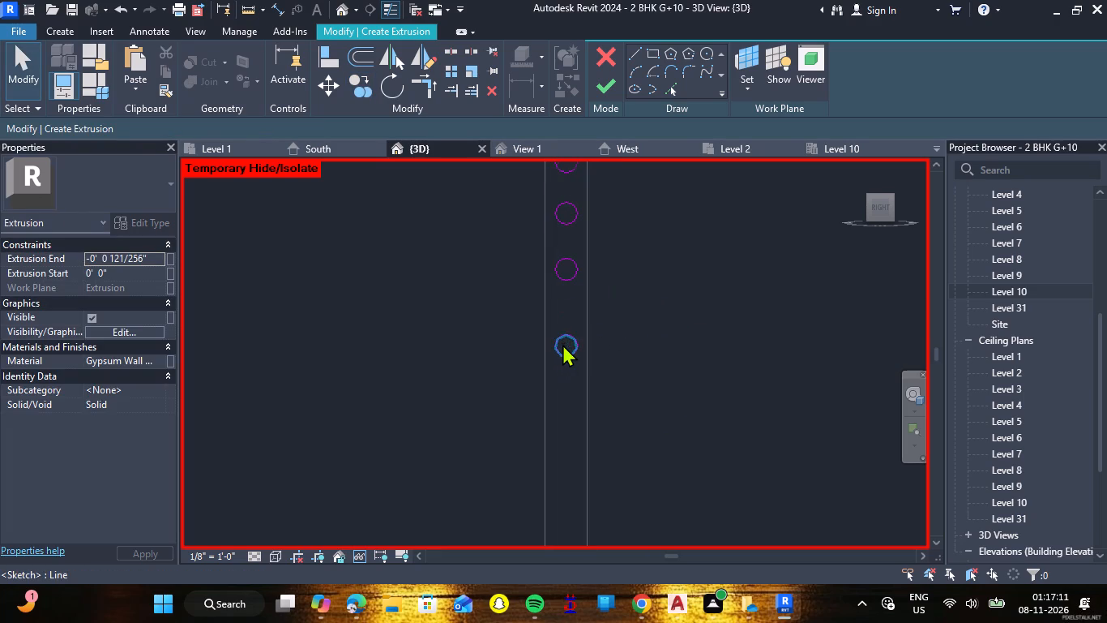
click(572, 340)
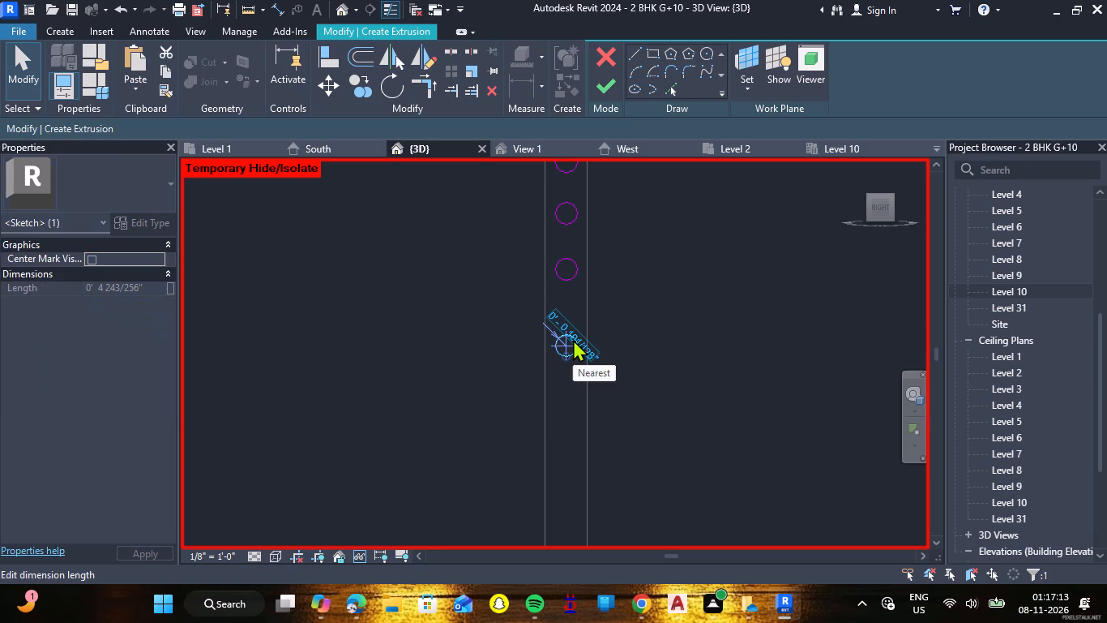
key(Up)
key(Up)
key(Up)
key(Up)
key(Up)
key(Up)
key(Escape)
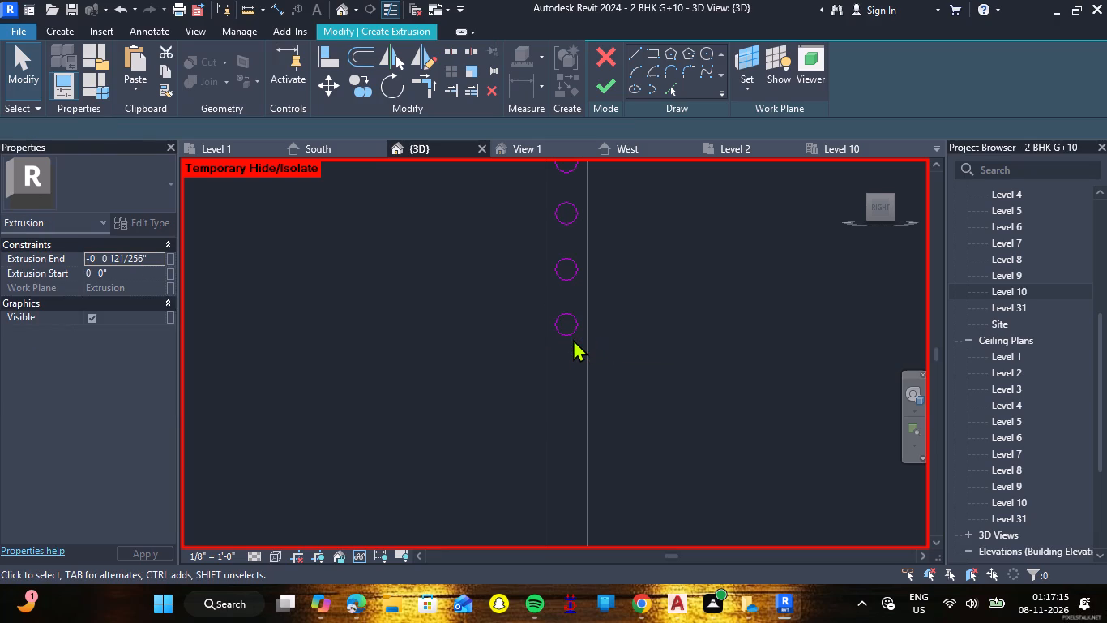
Finish the extrusion sketch made of the six circles in the vertical frame member.
scroll(582, 349, down, 7)
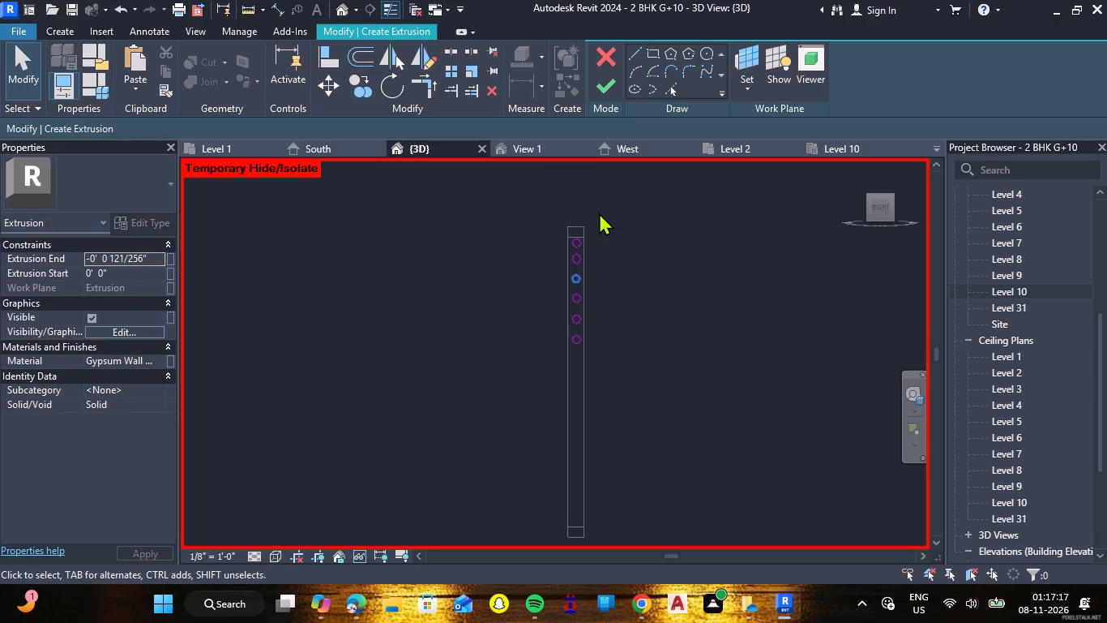
scroll(587, 232, up, 9)
scroll(587, 232, down, 4)
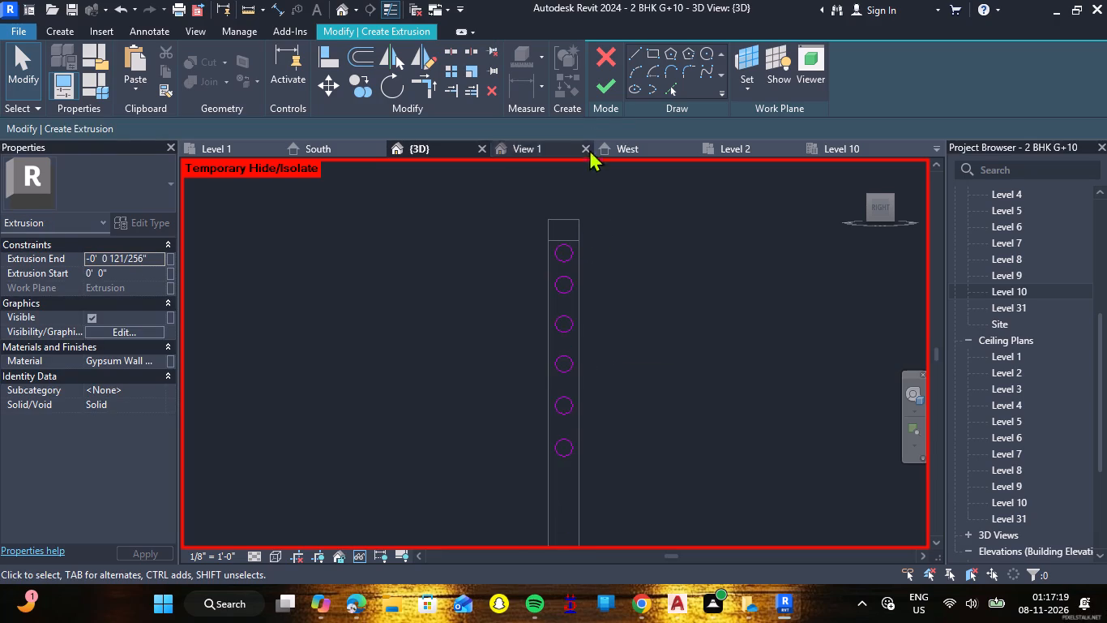
click(603, 94)
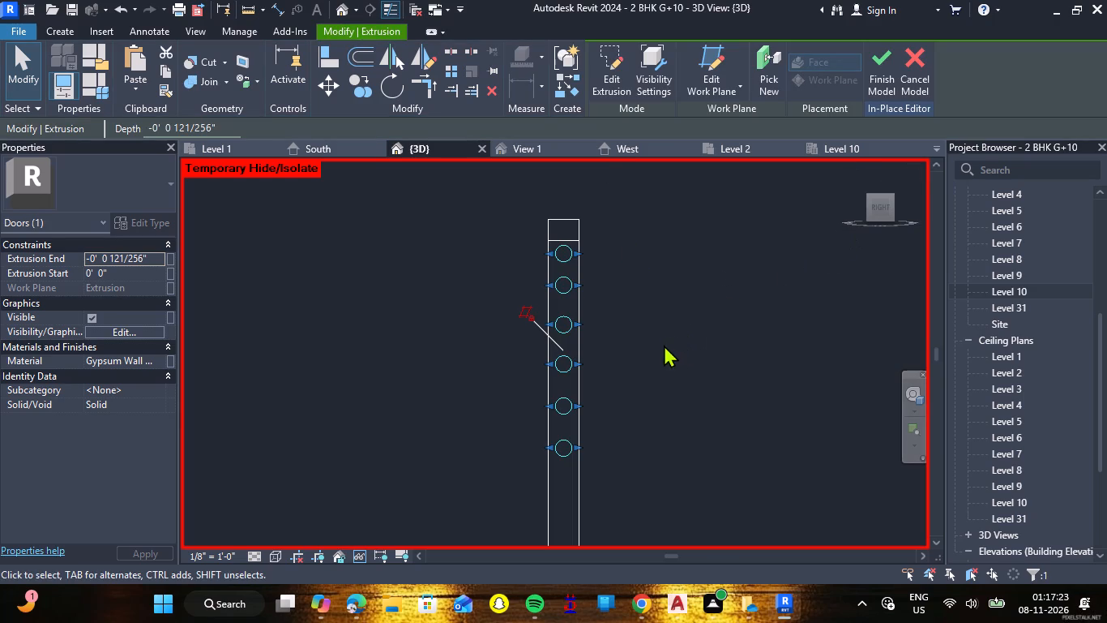
Set the circle extrusion's Extrusion End to 1'.
shift+middle_drag(662, 345, 783, 367)
shift+right_drag(662, 345, 783, 367)
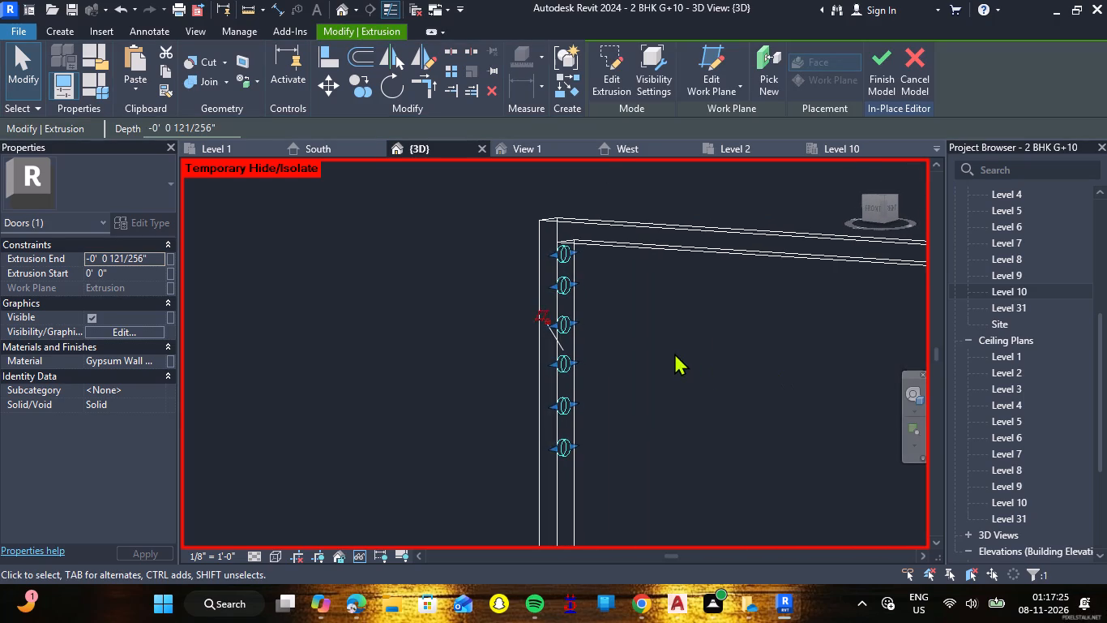
scroll(674, 353, down, 7)
shift+right_drag(669, 363, 759, 374)
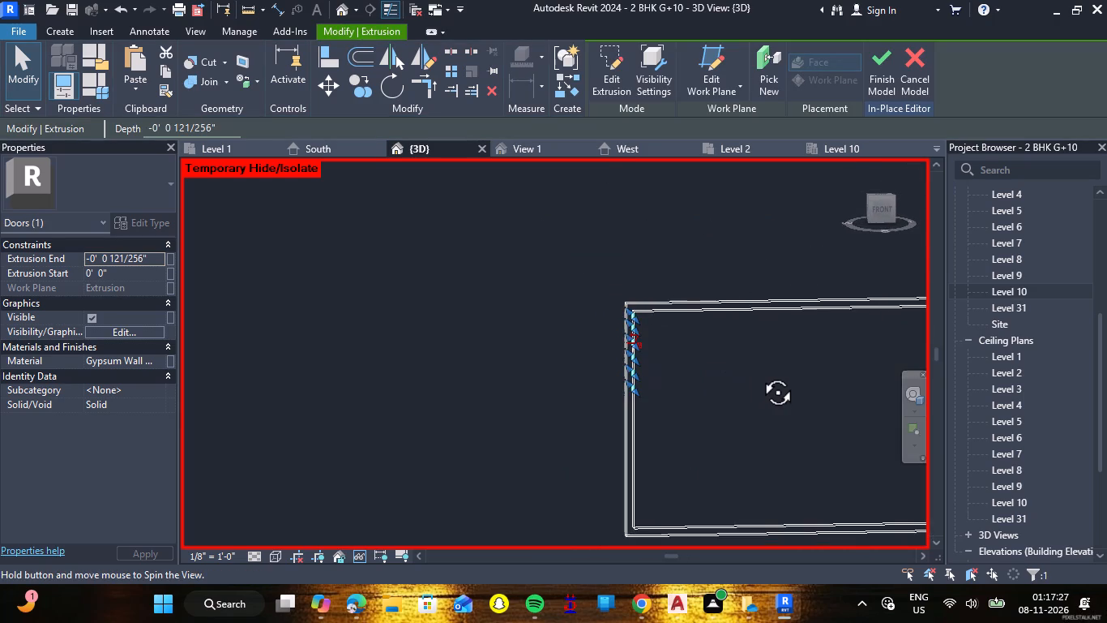
shift+right_drag(759, 374, 677, 367)
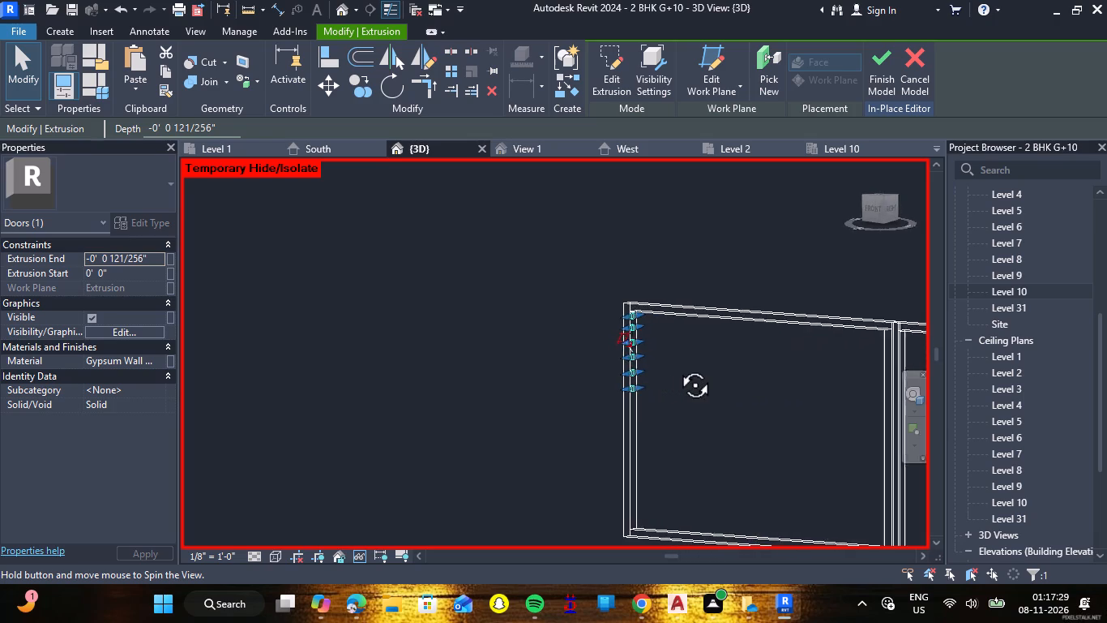
shift+right_drag(677, 367, 737, 367)
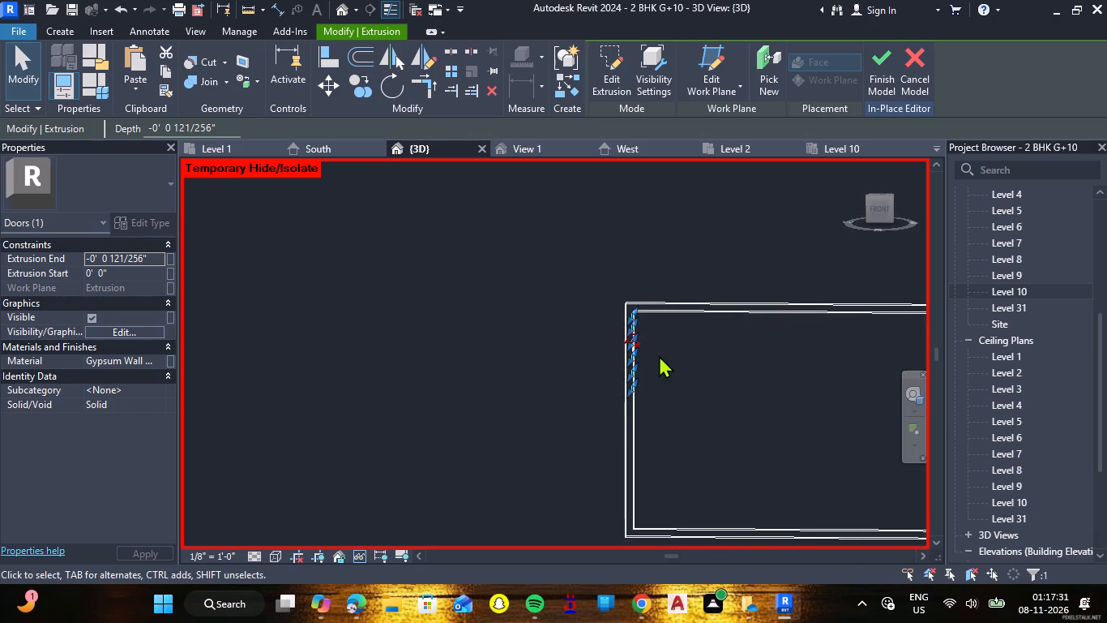
double_click(153, 260)
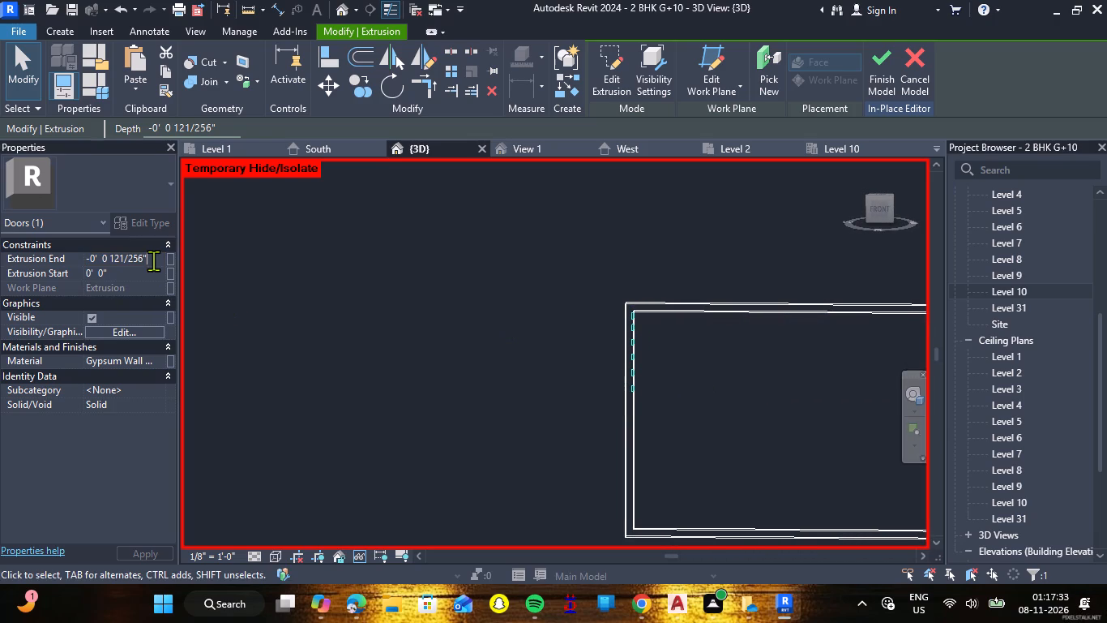
key(BackSpace)
key(BackSpace)
key(BackSpace)
key(BackSpace)
key(BackSpace)
key(BackSpace)
key(BackSpace)
key(BackSpace)
key(BackSpace)
key(BackSpace)
key(BackSpace)
key(BackSpace)
key(BackSpace)
key(BackSpace)
key(BackSpace)
key(BackSpace)
key(BackSpace)
key(BackSpace)
key(BackSpace)
key(BackSpace)
text(1')
key(Return)
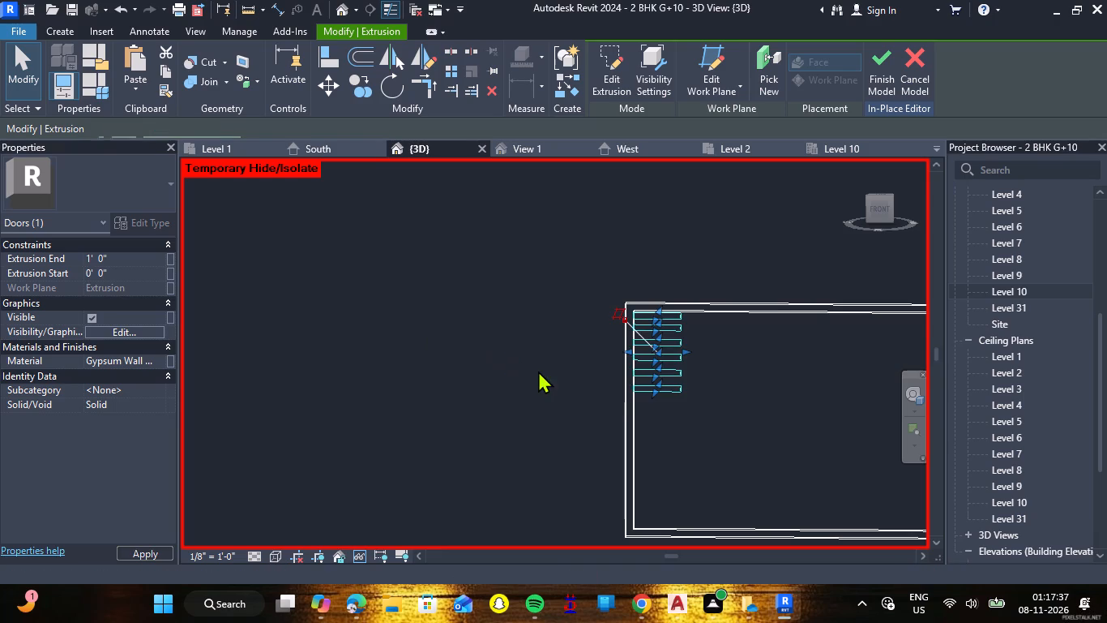
Stretch the free end of the circle extrusion across the first frame's opening to the inner edge of its opposite vertical member.
scroll(700, 360, down, 8)
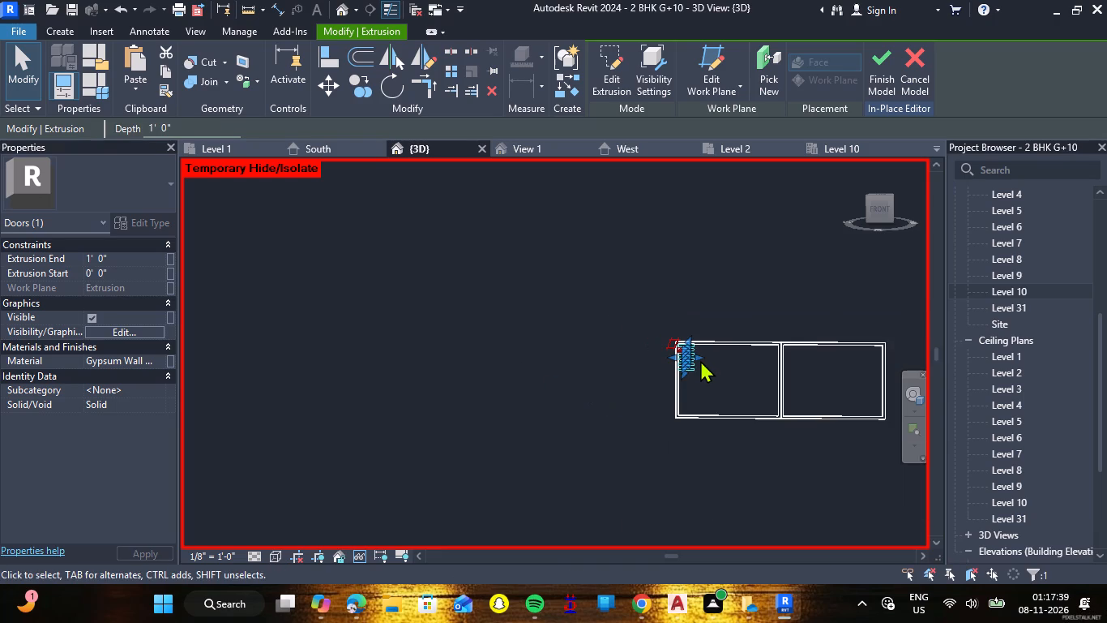
scroll(761, 354, up, 4)
scroll(761, 354, down, 6)
scroll(869, 372, up, 7)
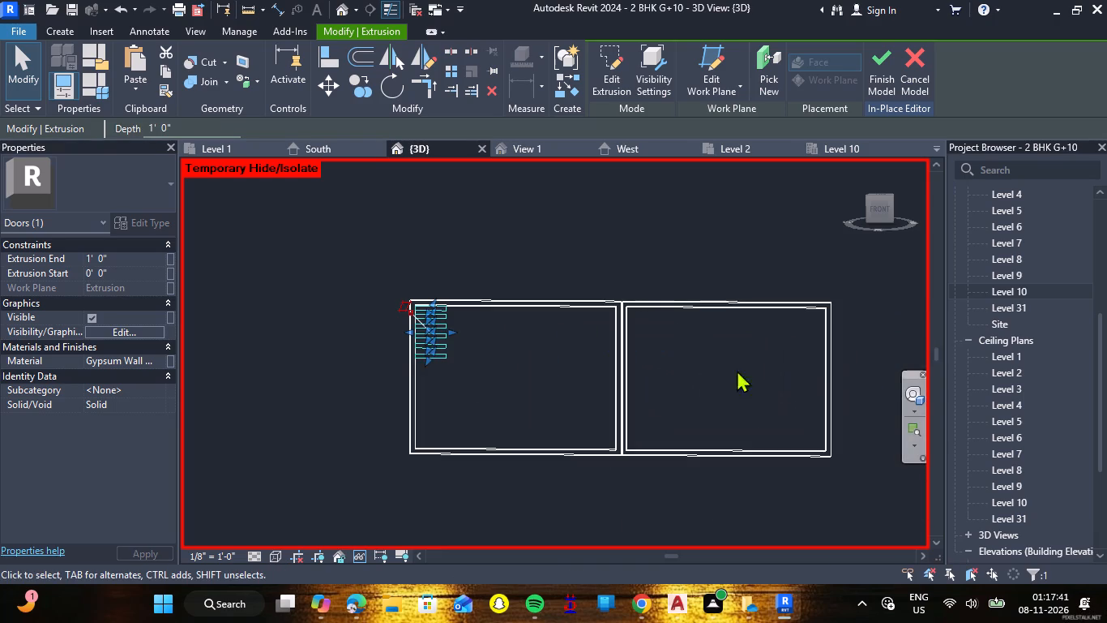
drag(451, 331, 520, 332)
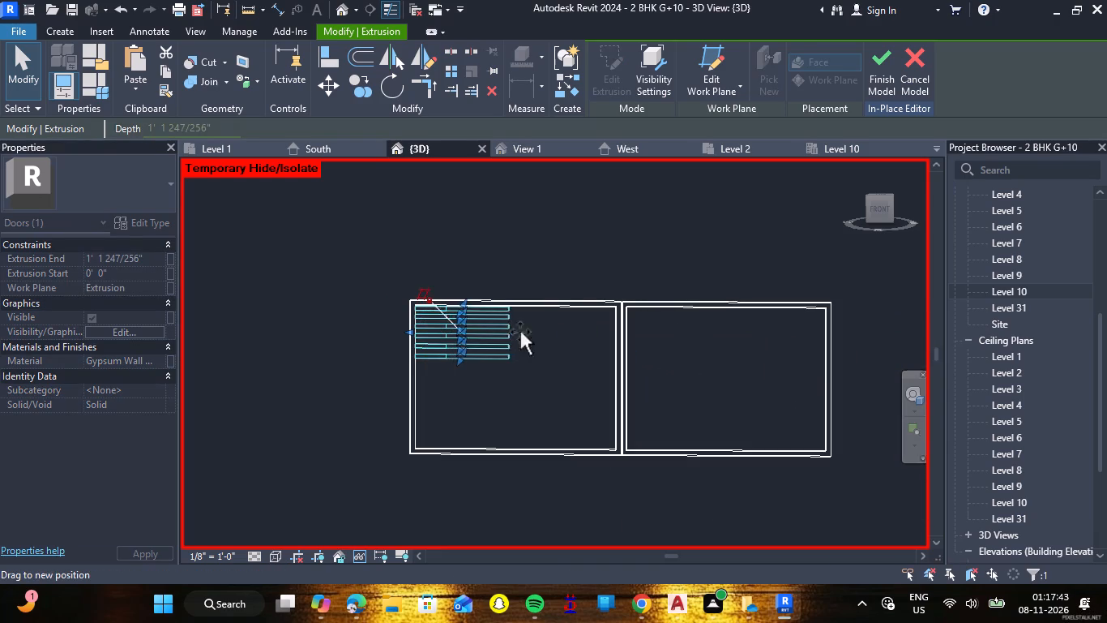
drag(520, 332, 614, 336)
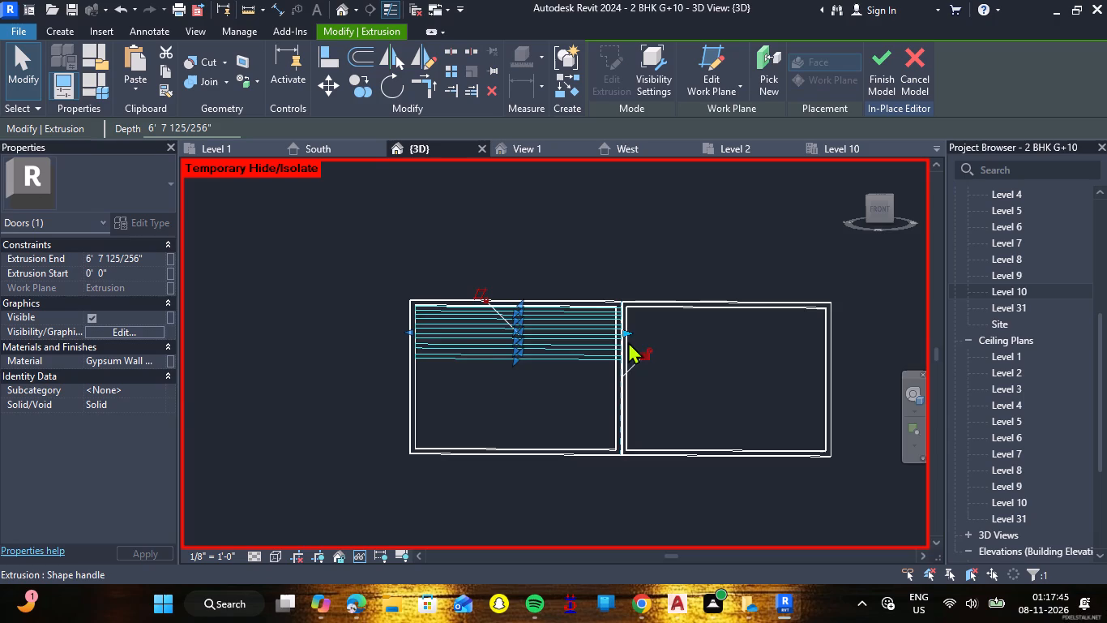
scroll(620, 325, up, 8)
drag(625, 347, 615, 348)
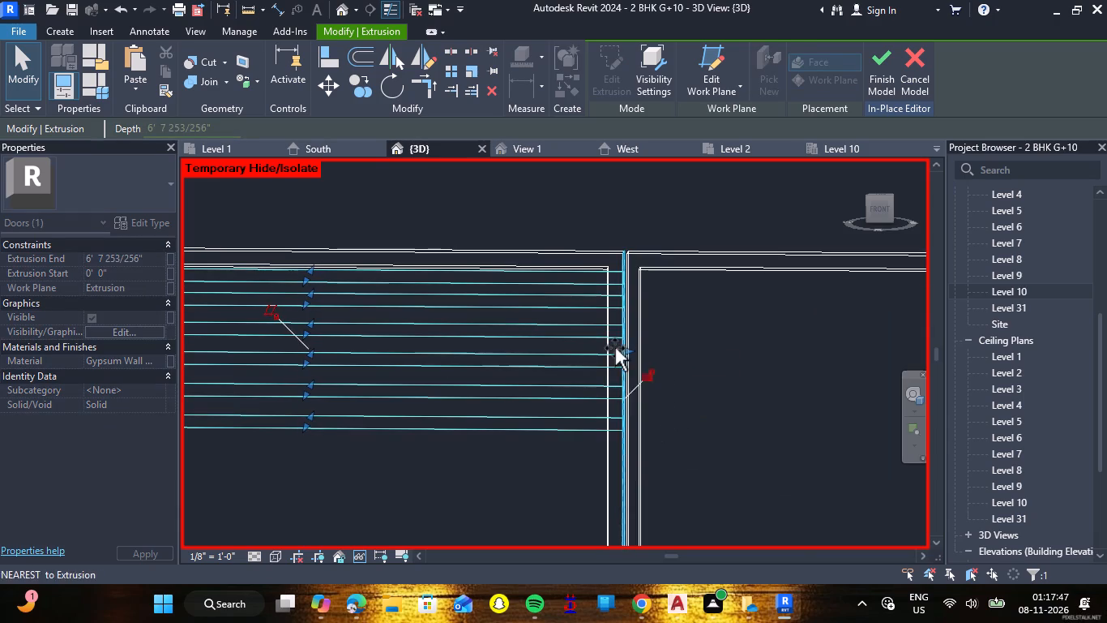
drag(615, 348, 612, 348)
key(Escape)
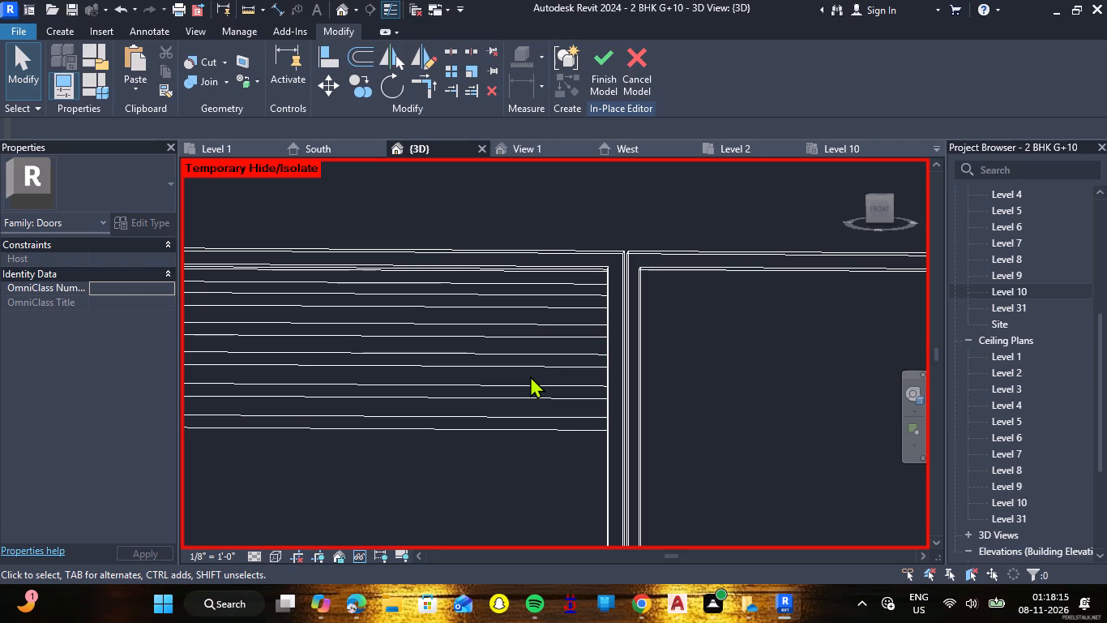
Start a new extrusion and sketch a vertical centre line from the bottom member's inner-edge midpoint up to just below the lowest circle.
scroll(508, 285, down, 8)
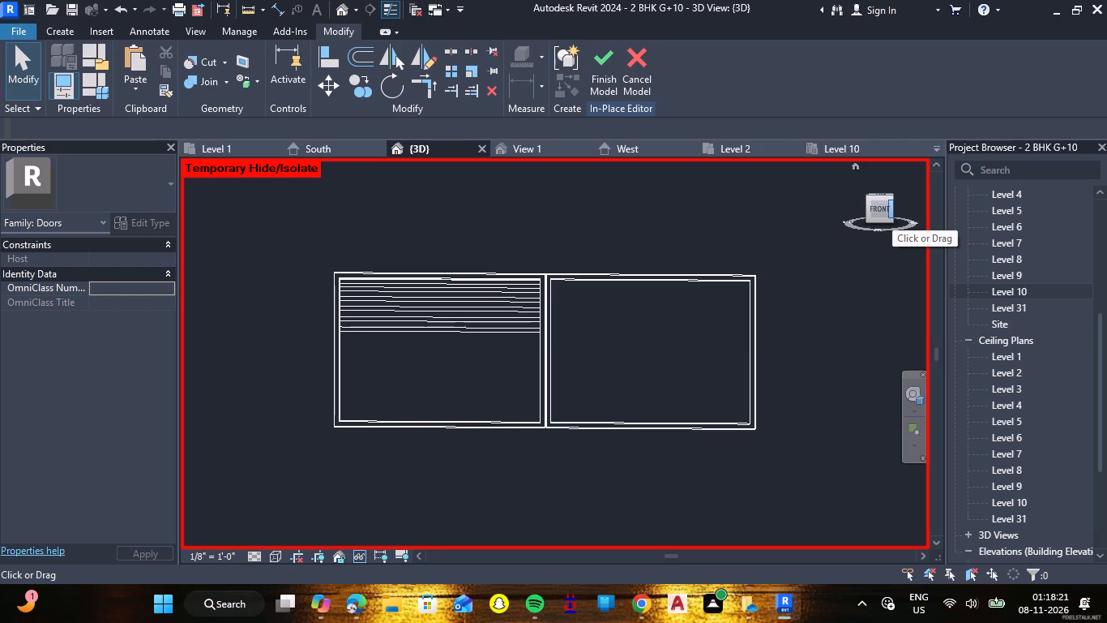
click(59, 32)
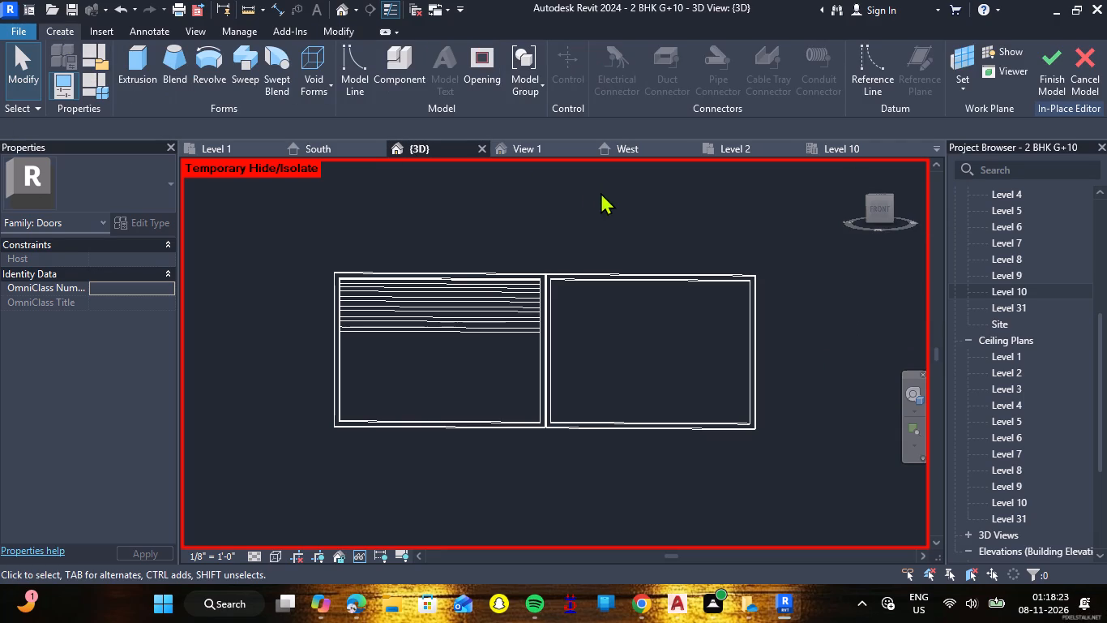
click(147, 70)
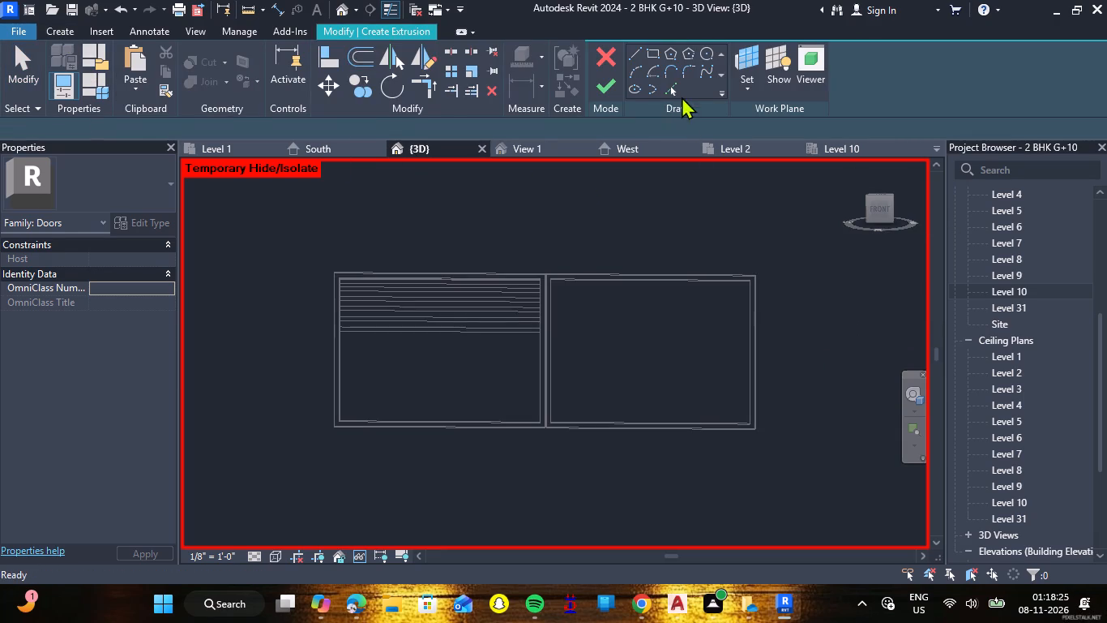
click(641, 58)
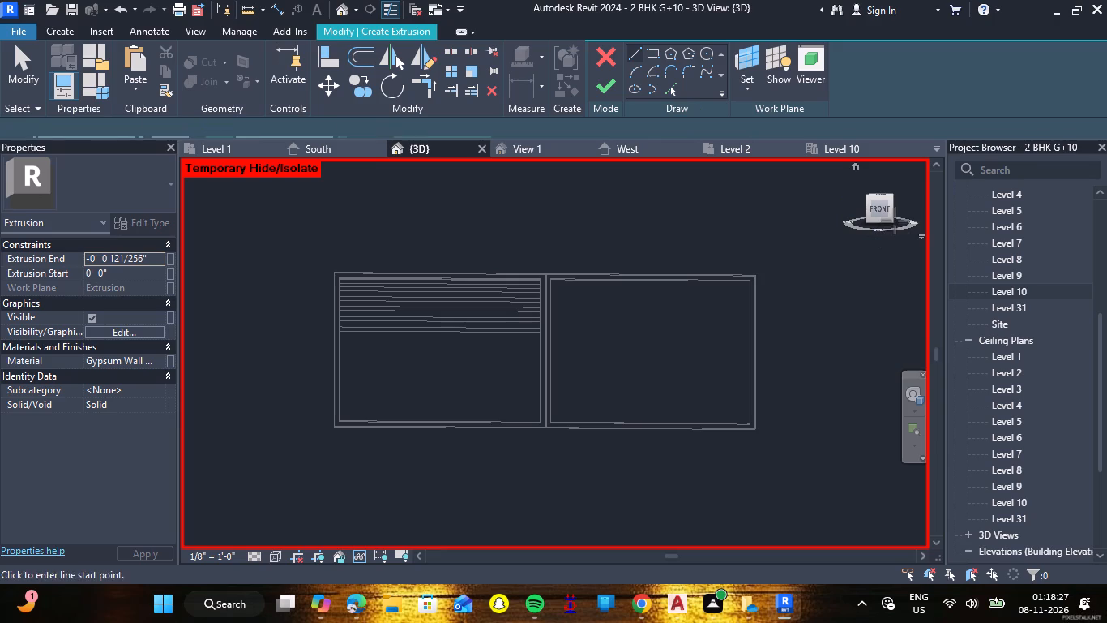
click(891, 209)
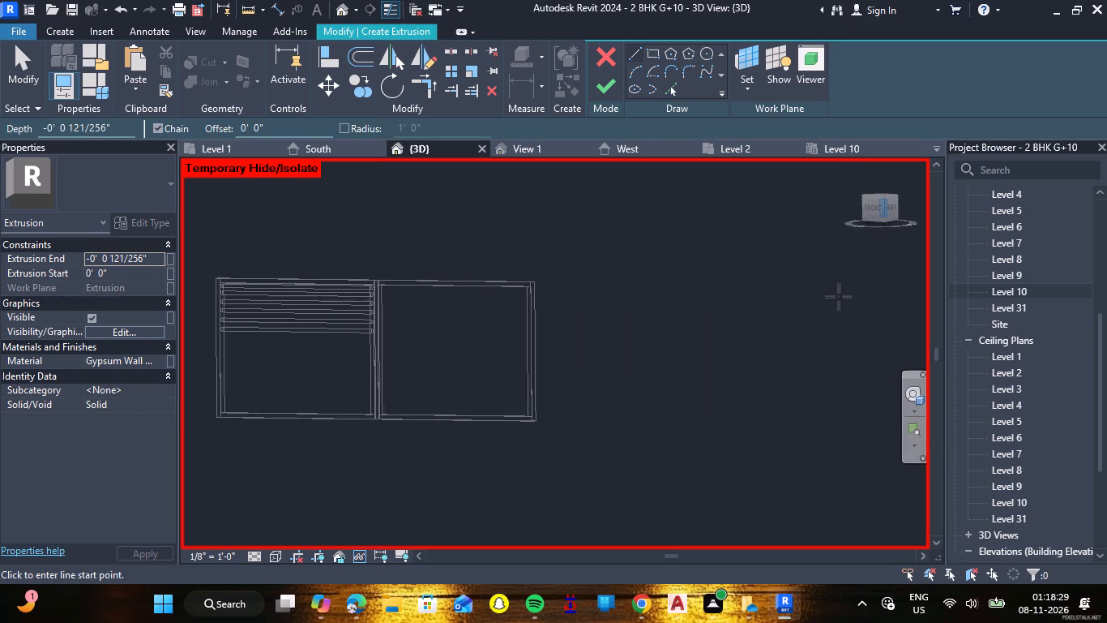
click(895, 213)
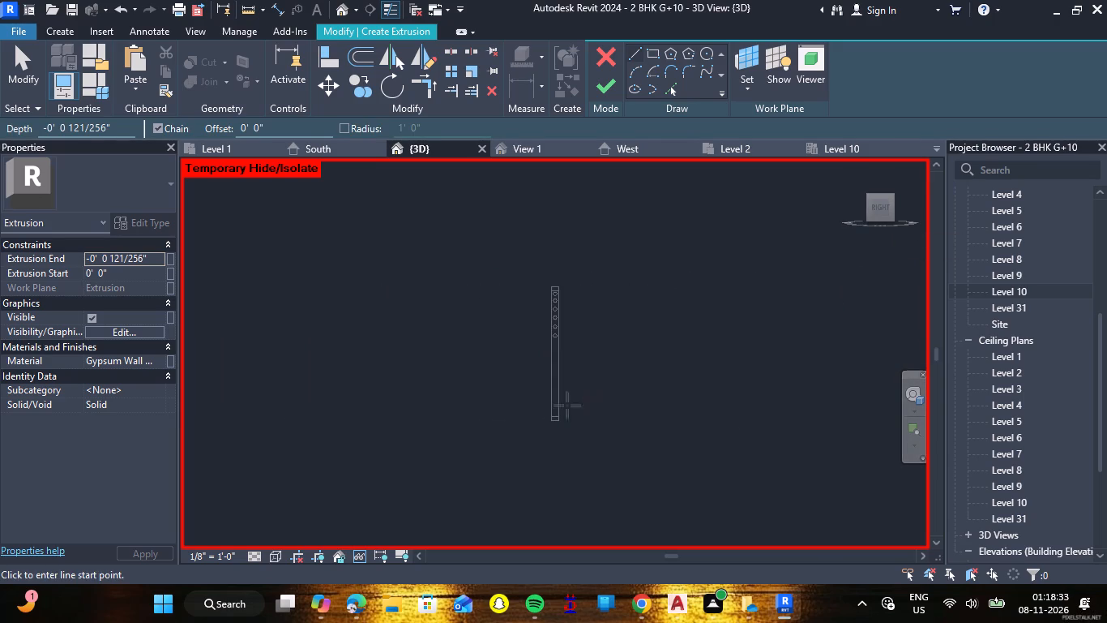
scroll(562, 407, up, 14)
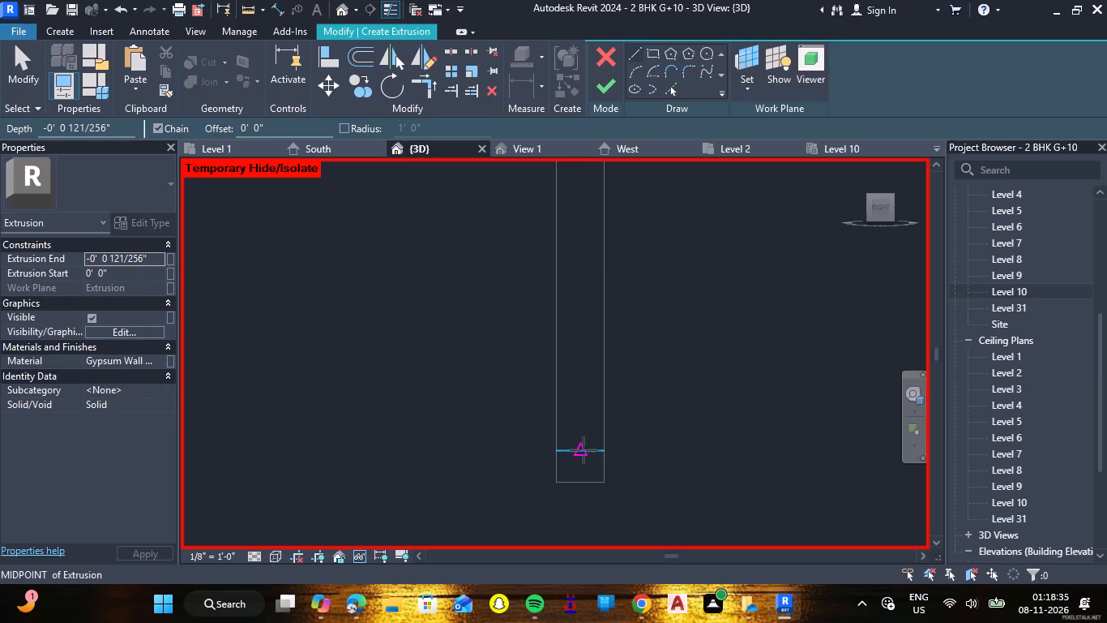
click(583, 450)
middle_drag(574, 236, 549, 496)
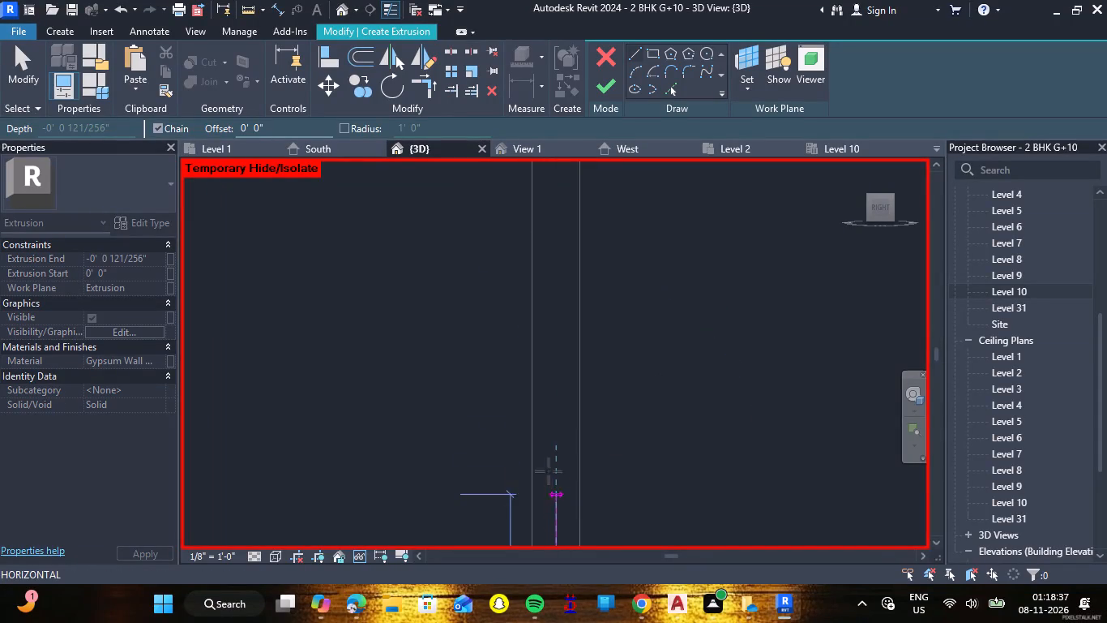
scroll(553, 389, down, 7)
scroll(558, 308, up, 7)
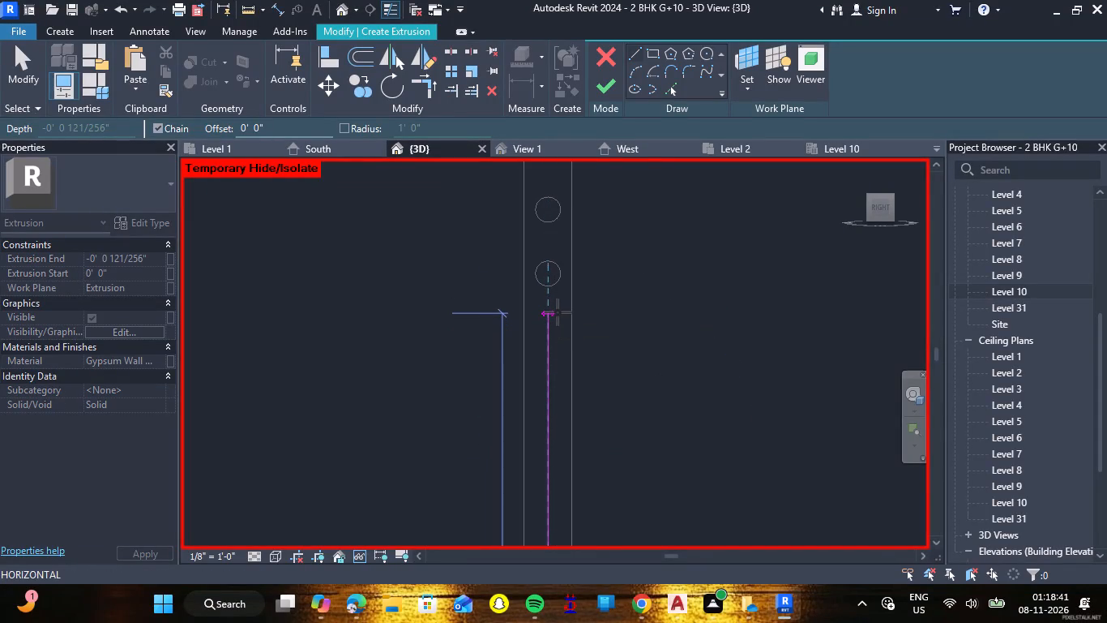
click(558, 312)
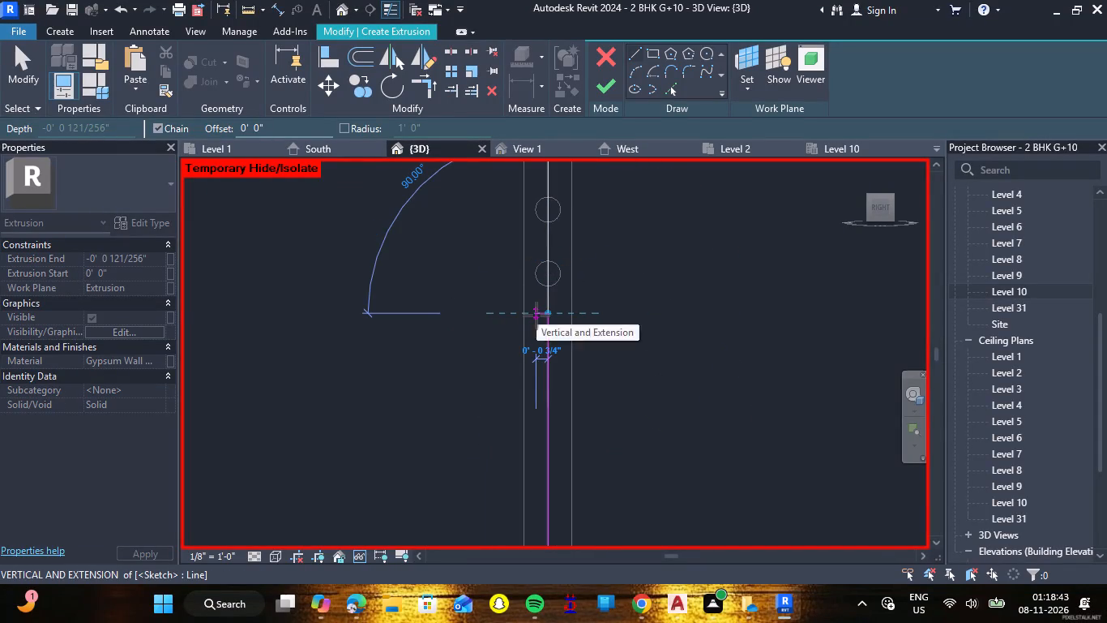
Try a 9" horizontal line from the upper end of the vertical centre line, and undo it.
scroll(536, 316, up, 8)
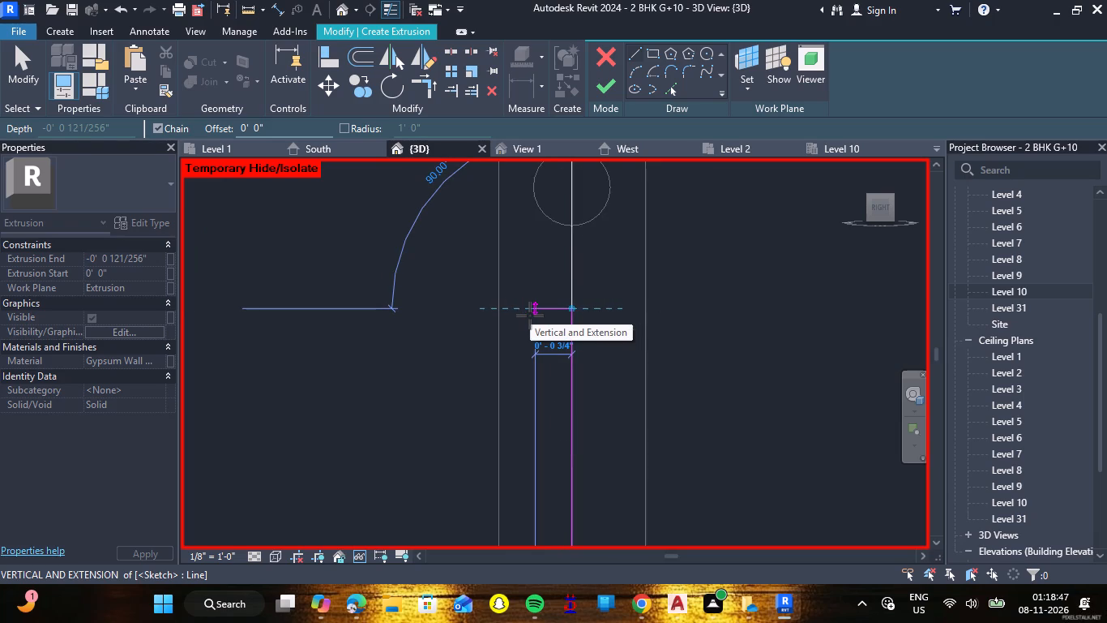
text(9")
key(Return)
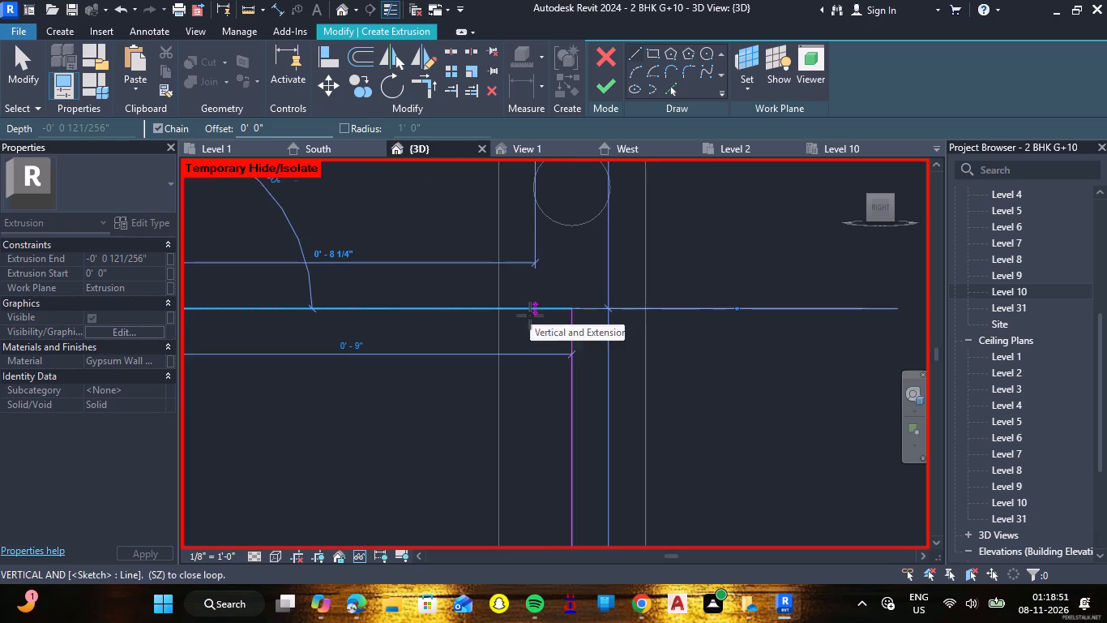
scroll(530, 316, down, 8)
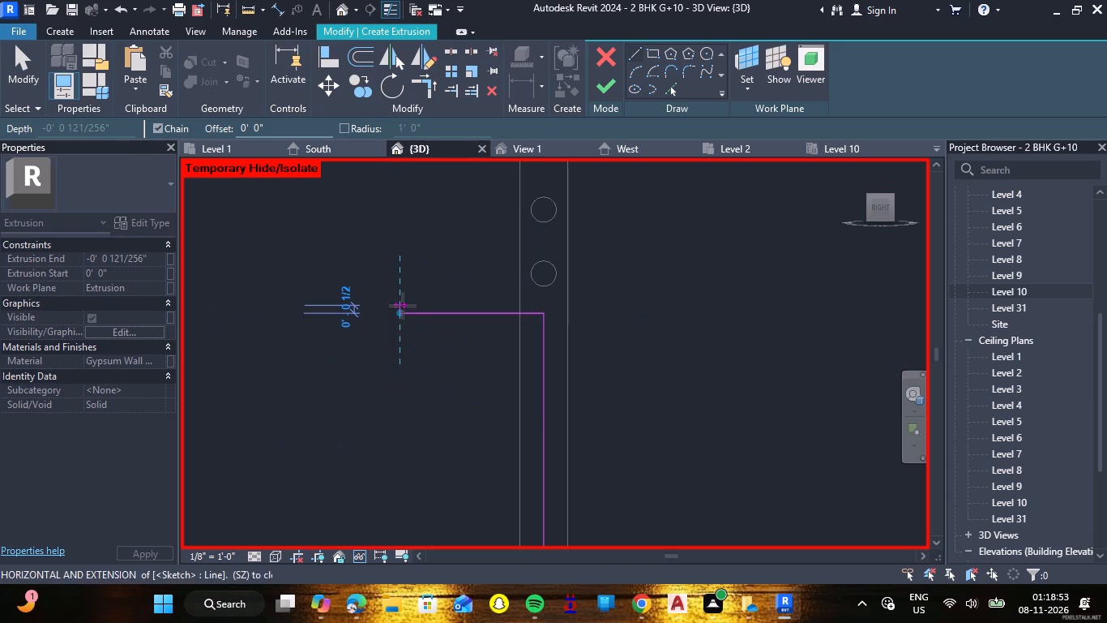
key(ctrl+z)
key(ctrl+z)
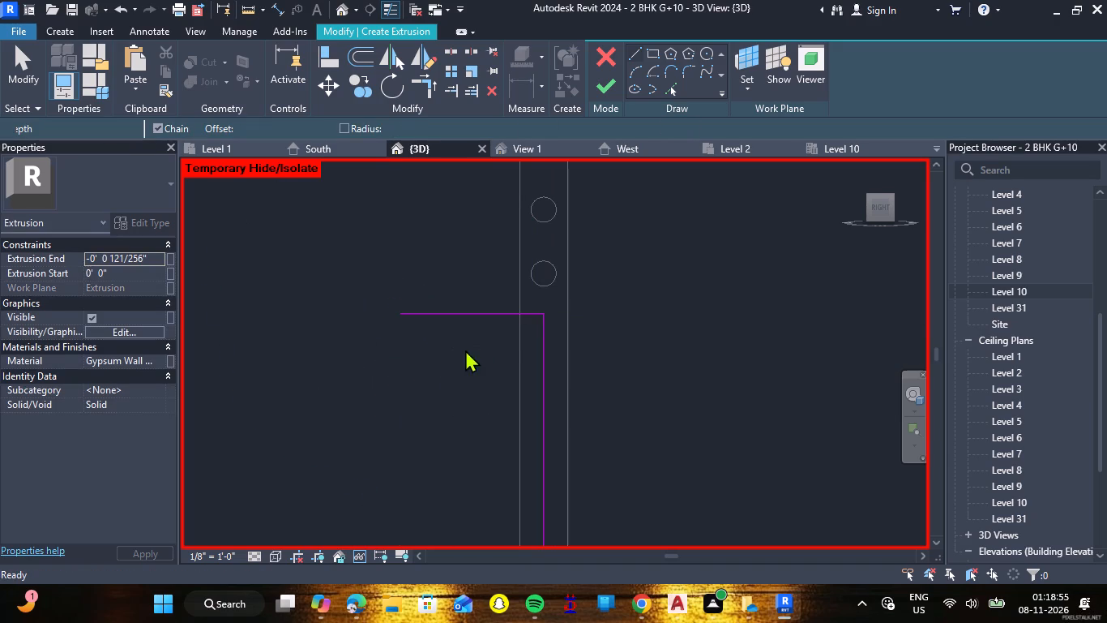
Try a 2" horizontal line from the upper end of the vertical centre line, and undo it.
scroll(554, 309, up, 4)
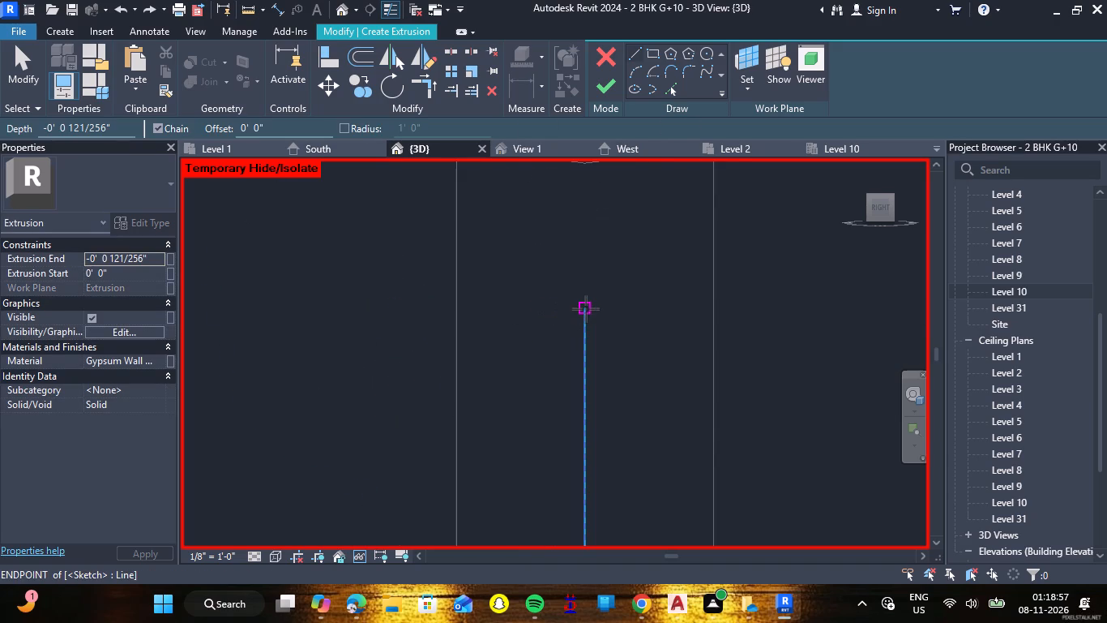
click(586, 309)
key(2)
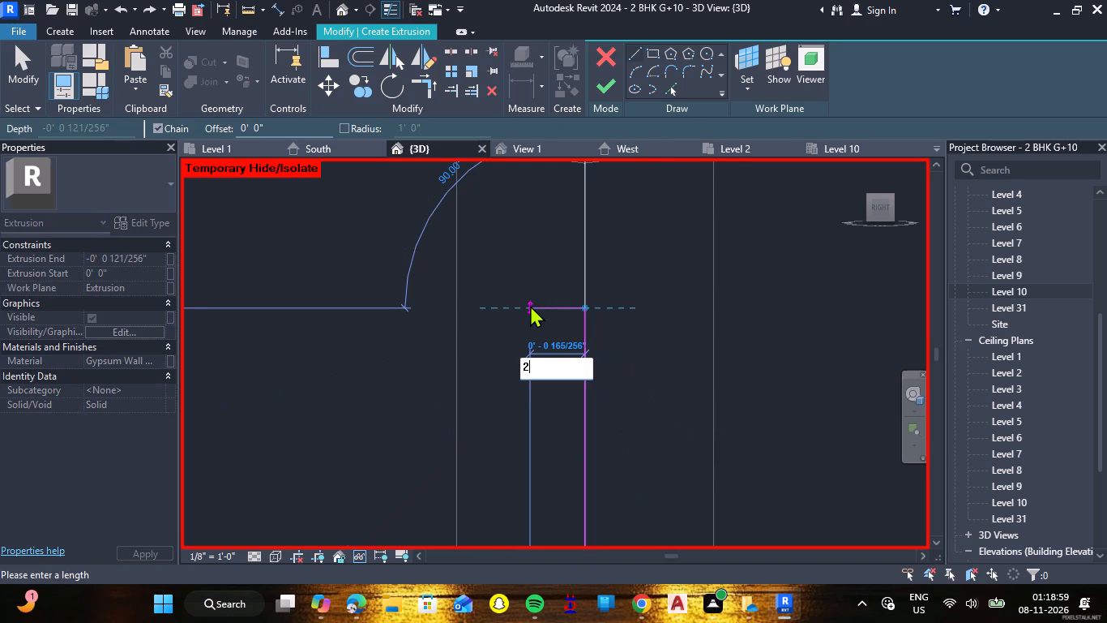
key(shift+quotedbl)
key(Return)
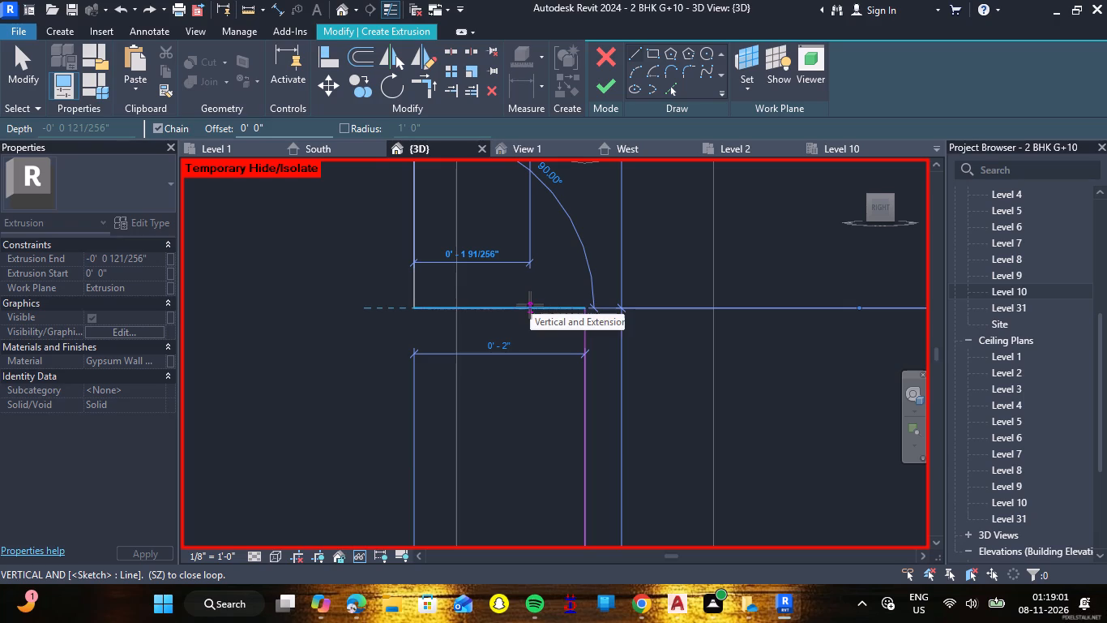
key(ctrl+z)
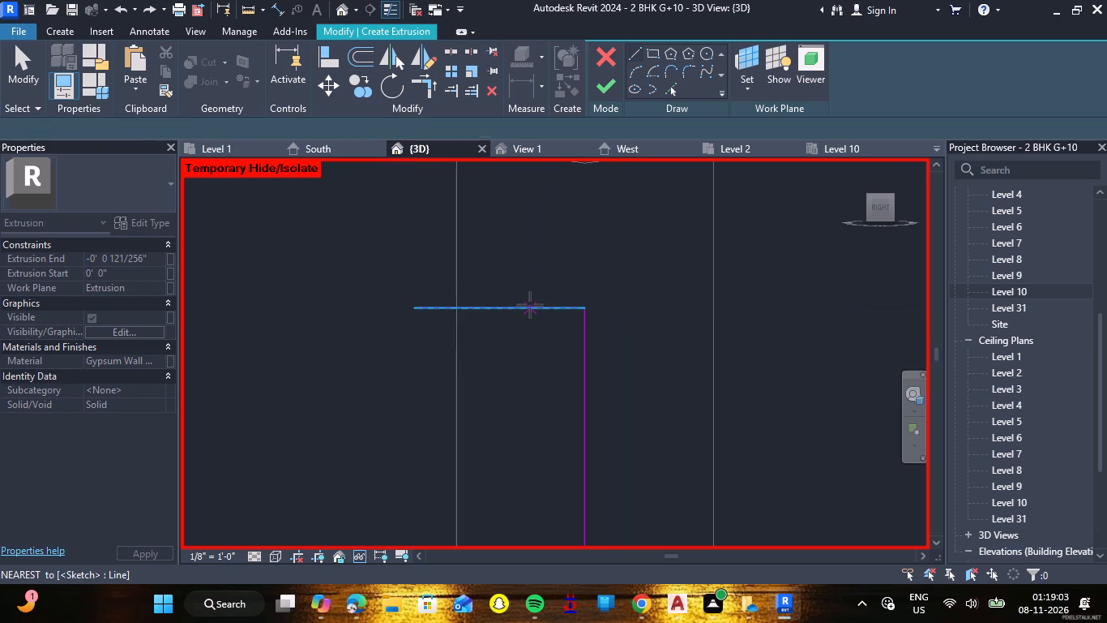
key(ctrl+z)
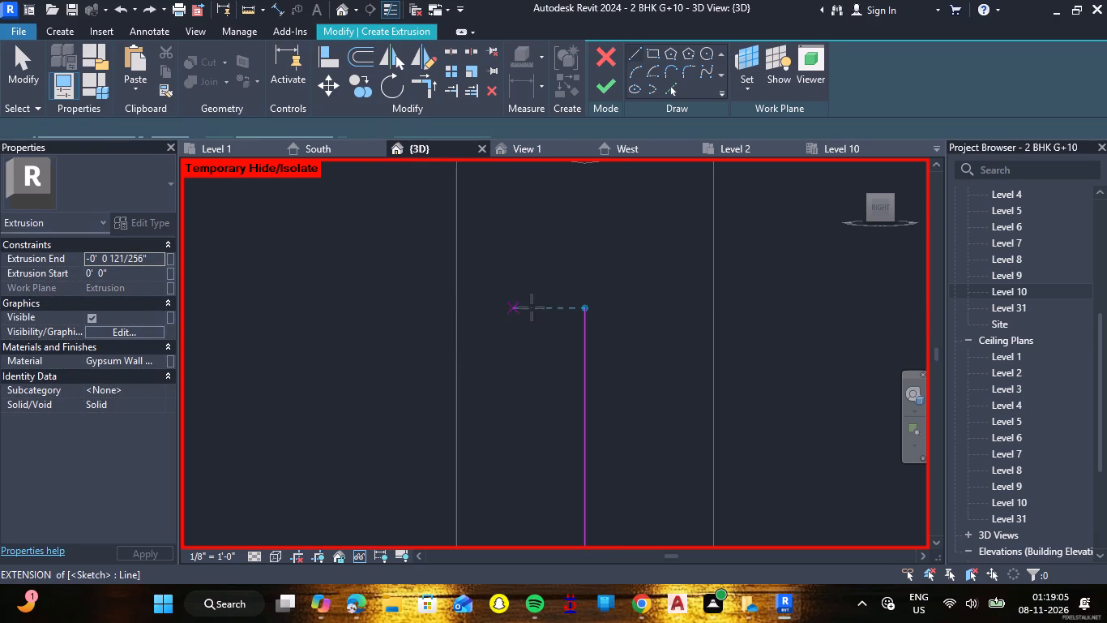
Draw the first notch outline from the centre line's upper end: 1" outward, 2" down, 1/2" back inward and 1 3/4" down.
click(583, 306)
key(1)
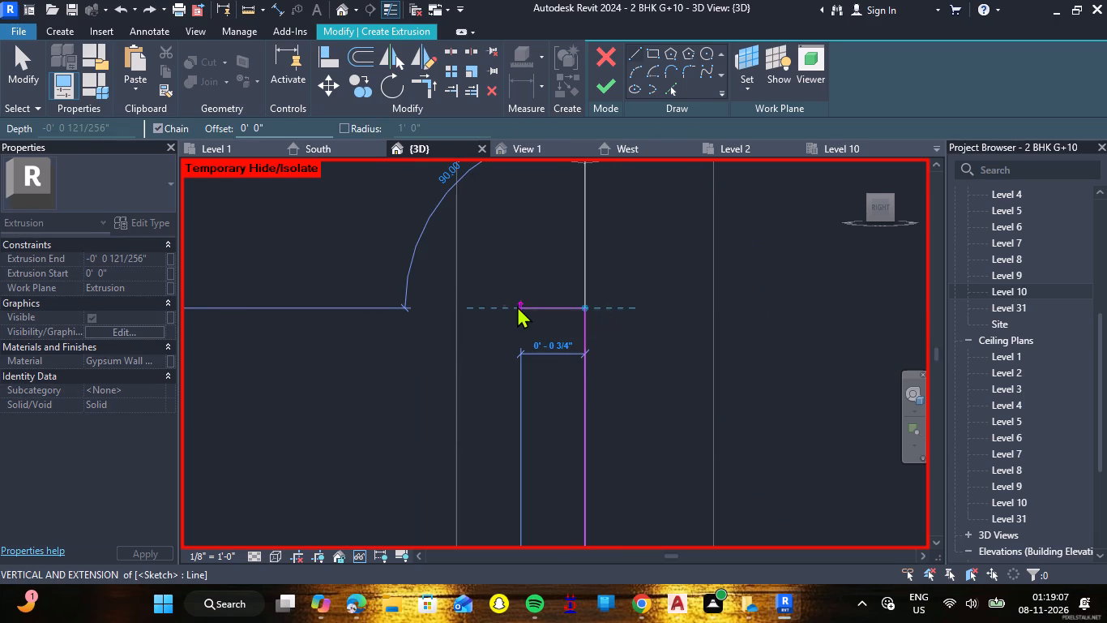
key(shift+quotedbl)
key(Return)
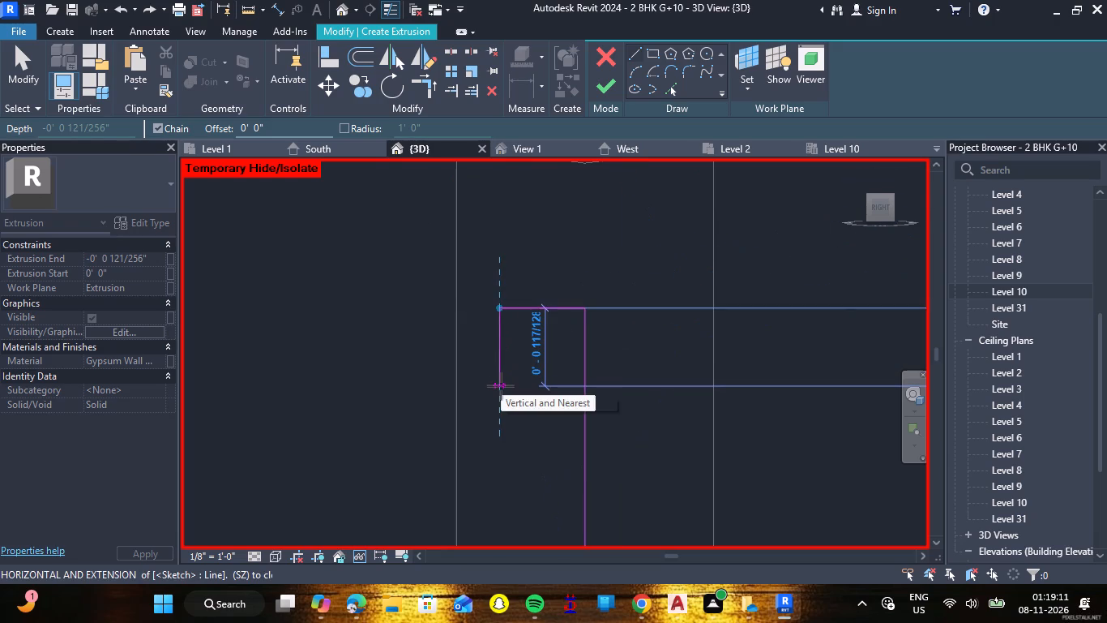
scroll(504, 422, down, 4)
middle_drag(505, 422, 498, 237)
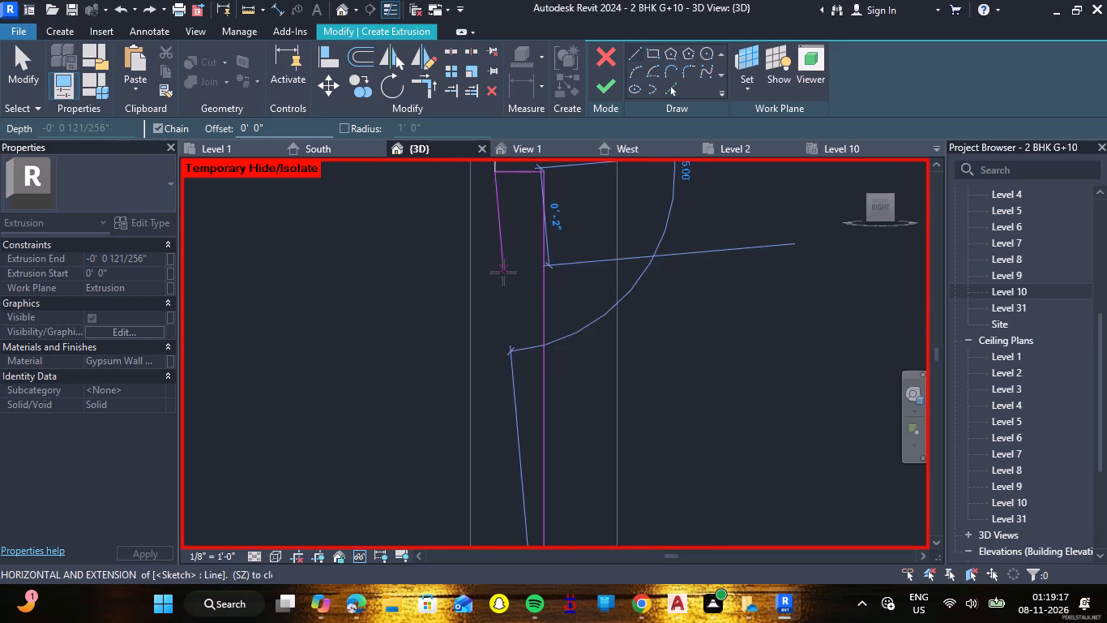
click(497, 273)
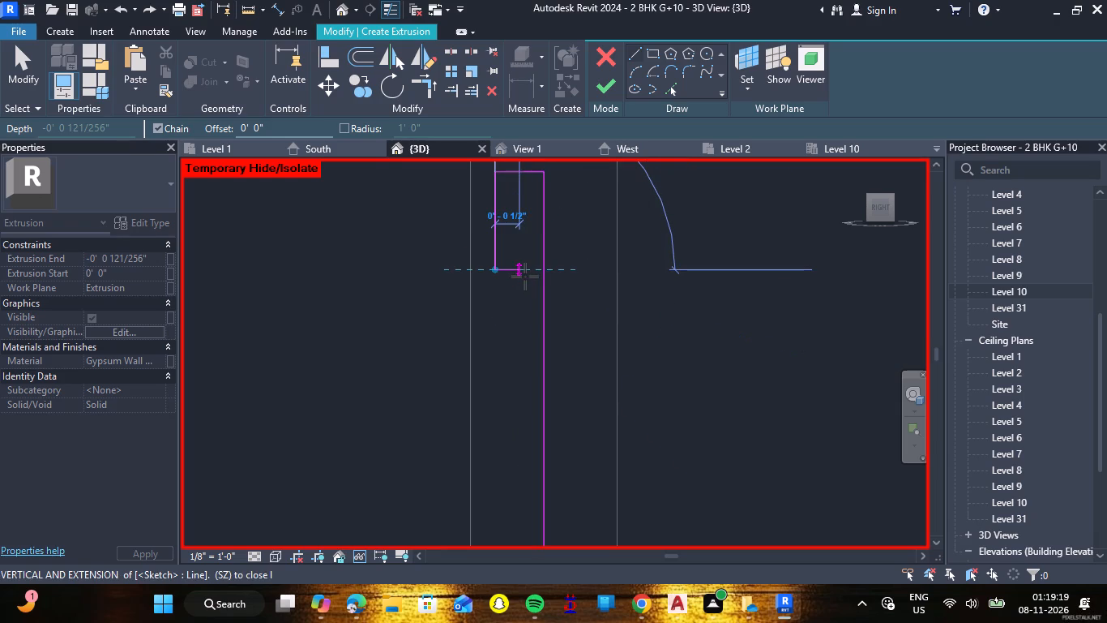
click(521, 277)
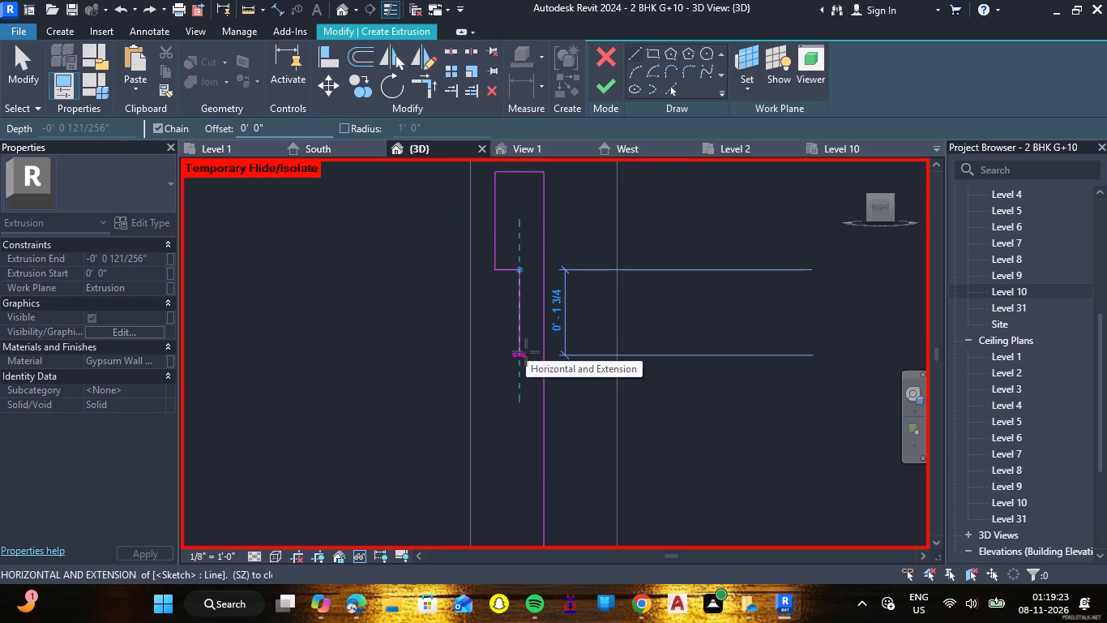
double_click(526, 354)
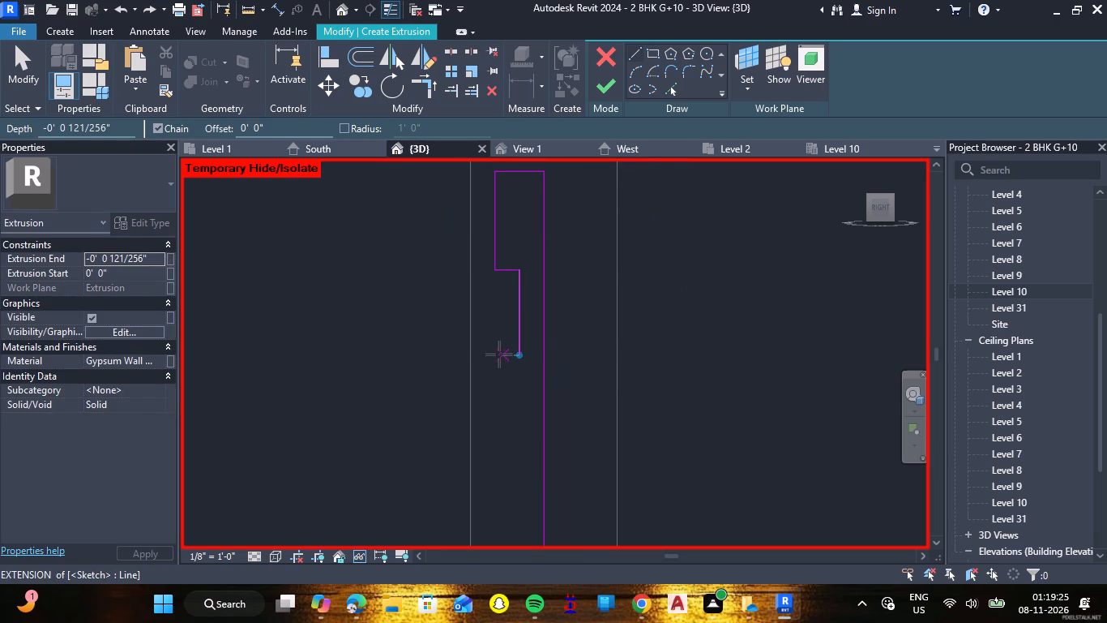
double_click(499, 354)
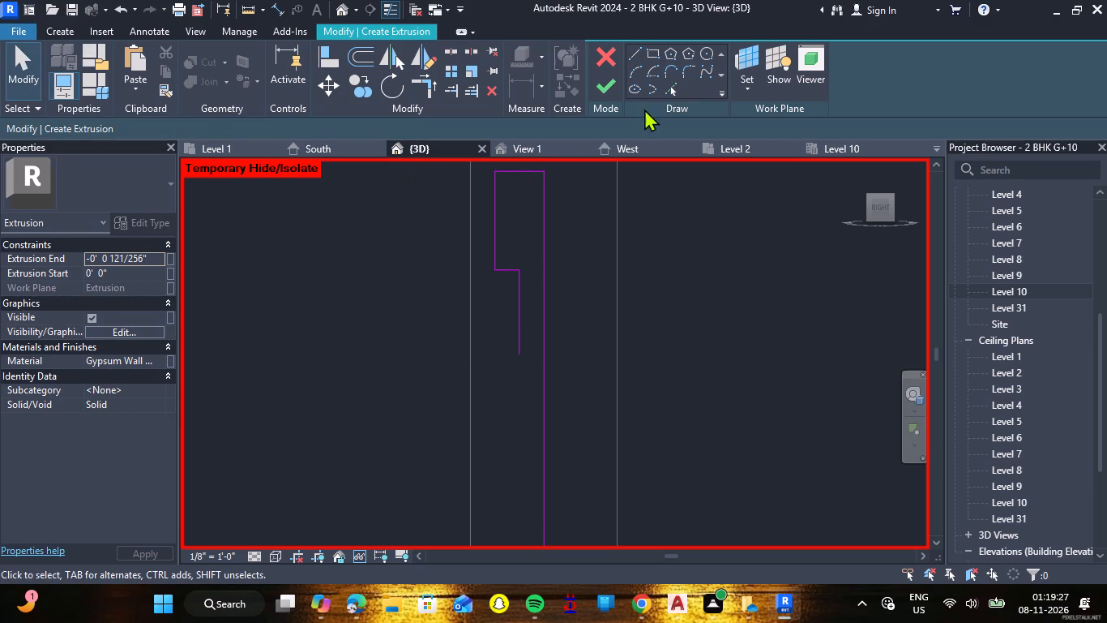
Continue the notched profile from its open lower end with lines 1/2" outward, 2" down and 1/2" back inward.
click(637, 59)
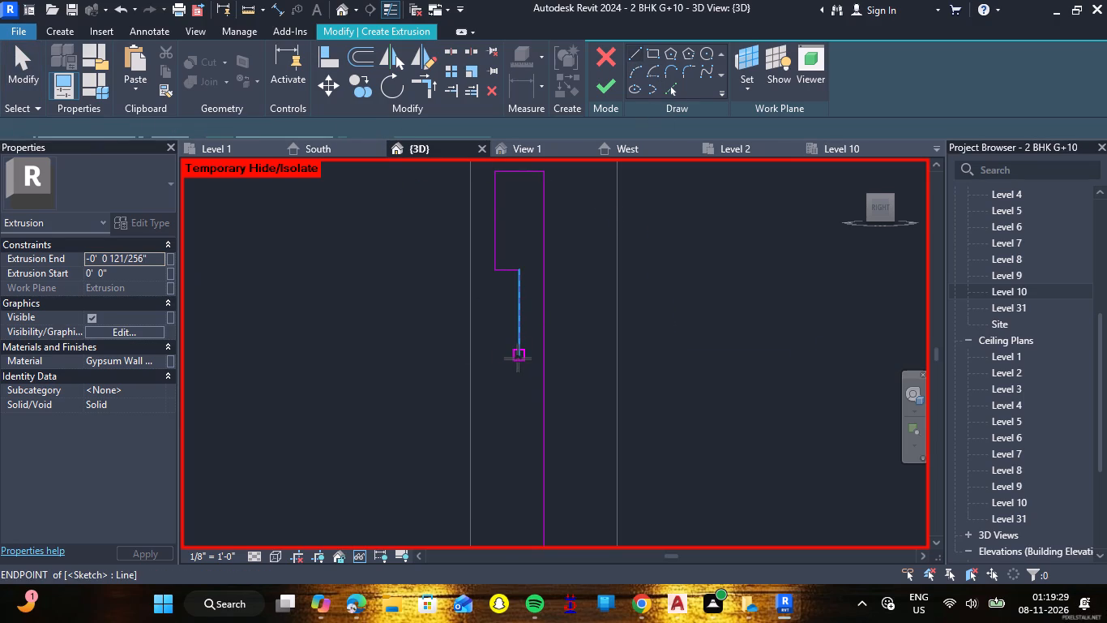
click(518, 356)
click(495, 357)
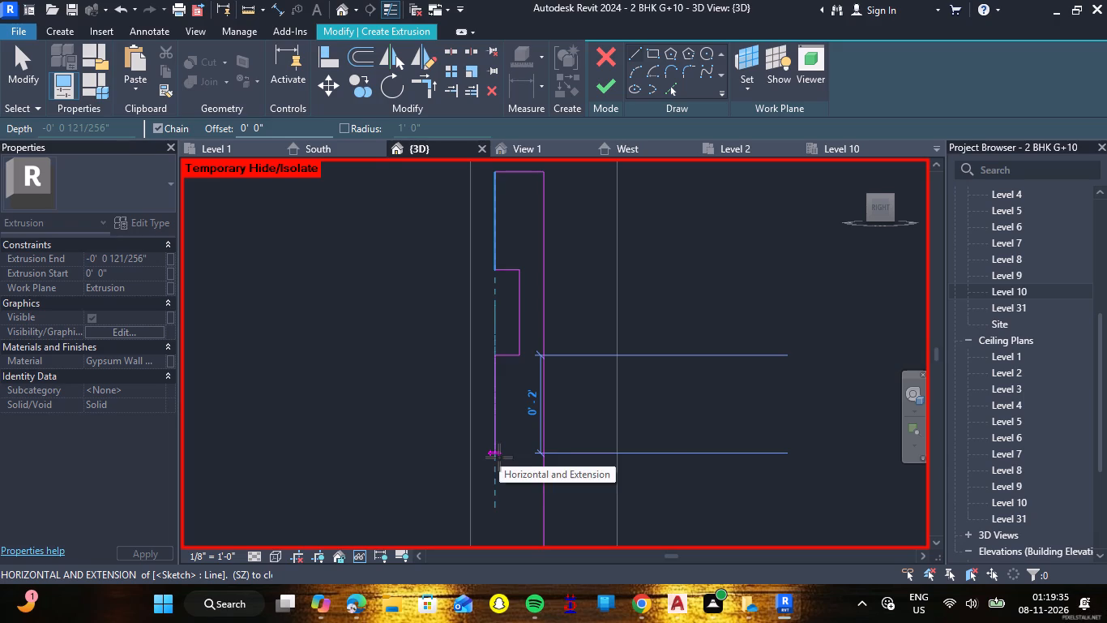
click(499, 458)
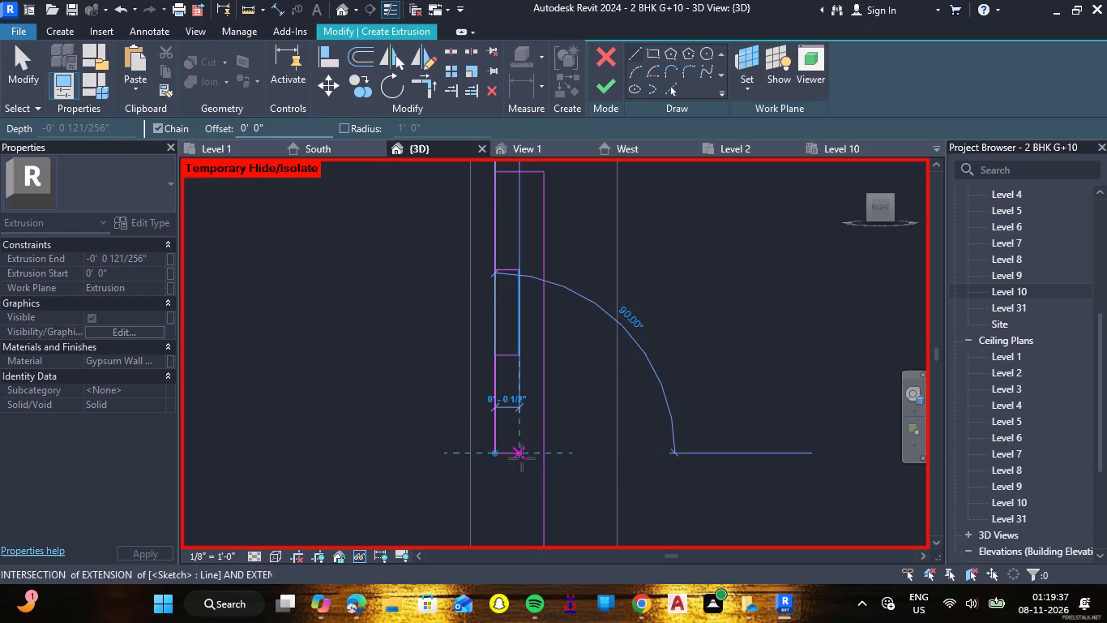
double_click(522, 458)
middle_drag(521, 483, 519, 246)
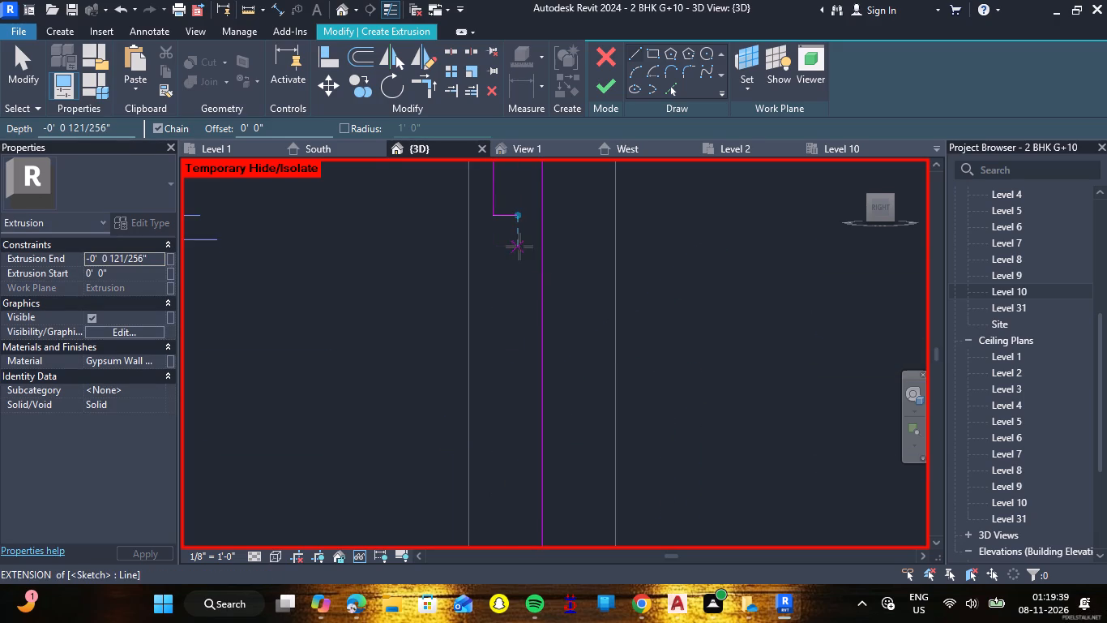
double_click(513, 348)
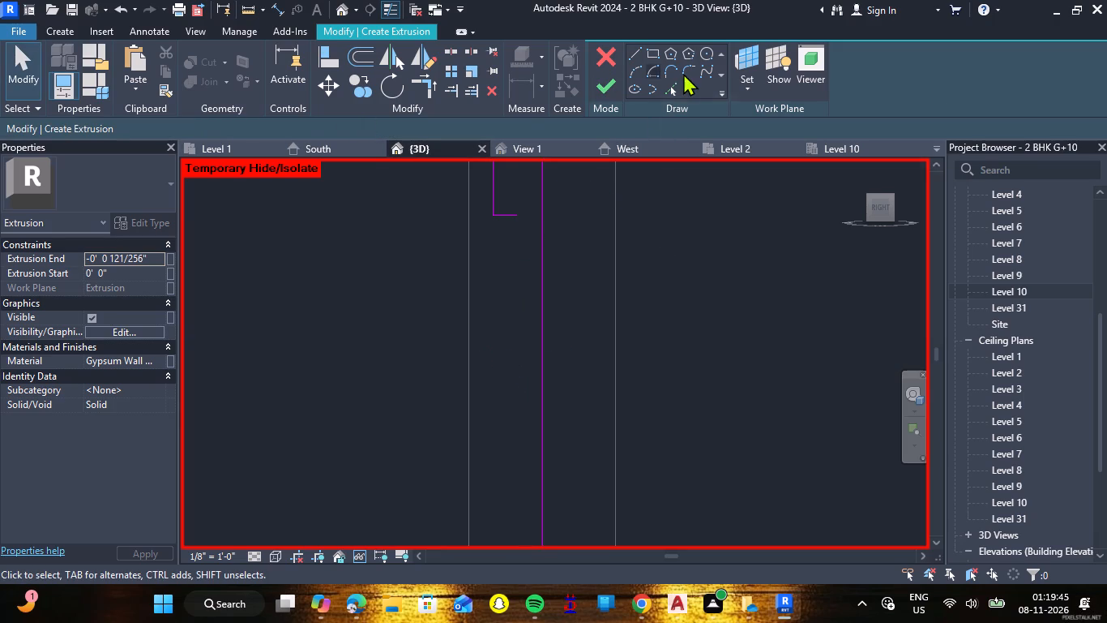
Continue the notched profile from its open lower end with lines 2" down, 1/2" outward, 2" down, 1/2" inward and 2" down.
click(631, 52)
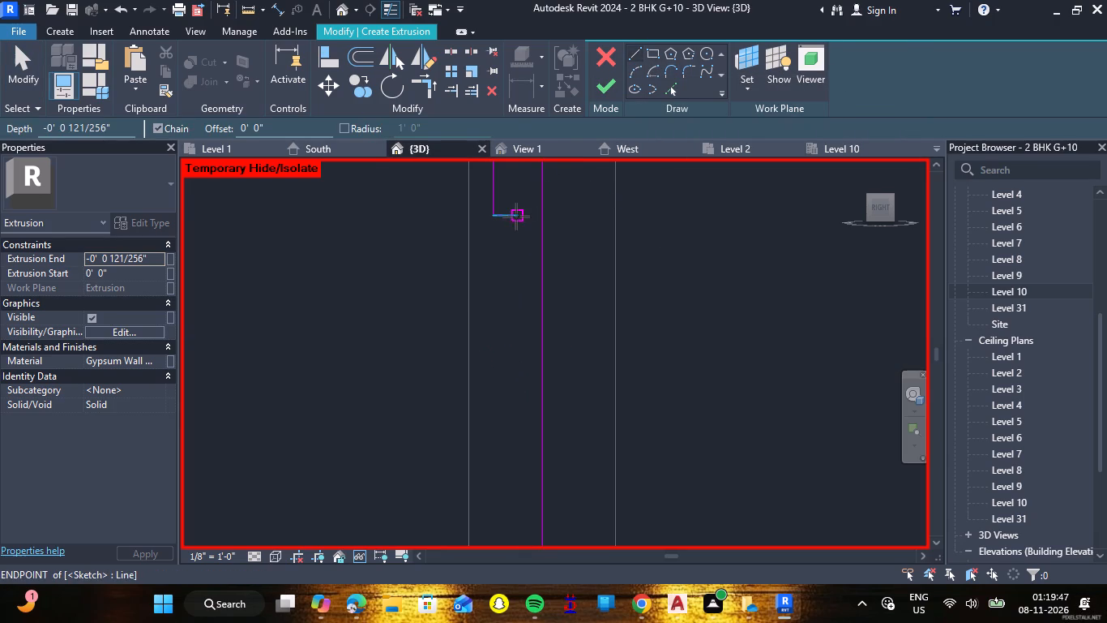
click(516, 216)
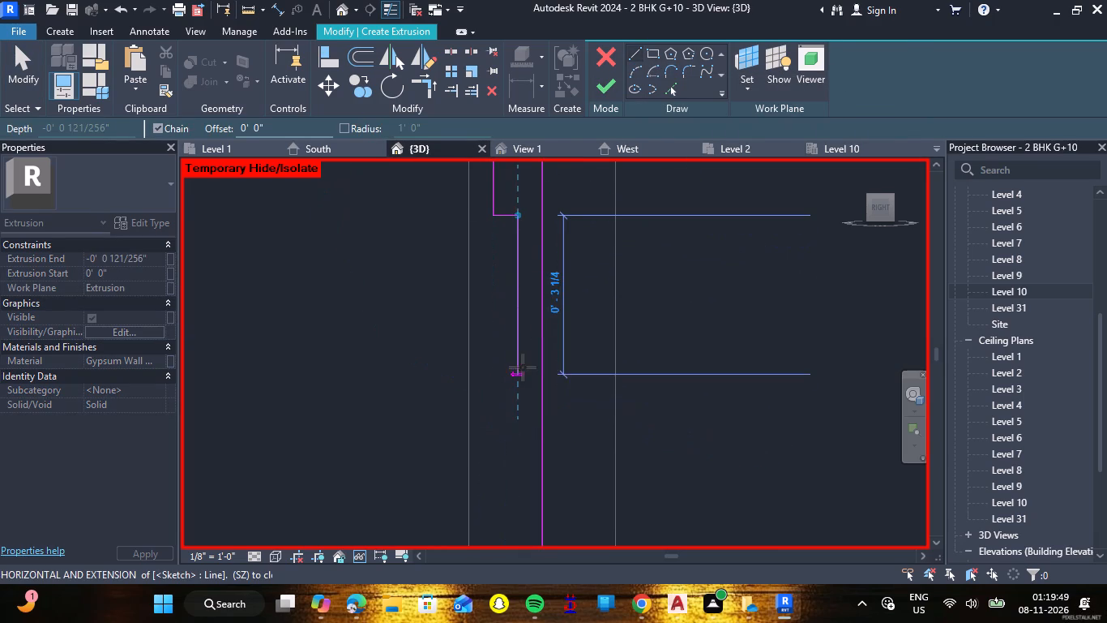
click(522, 311)
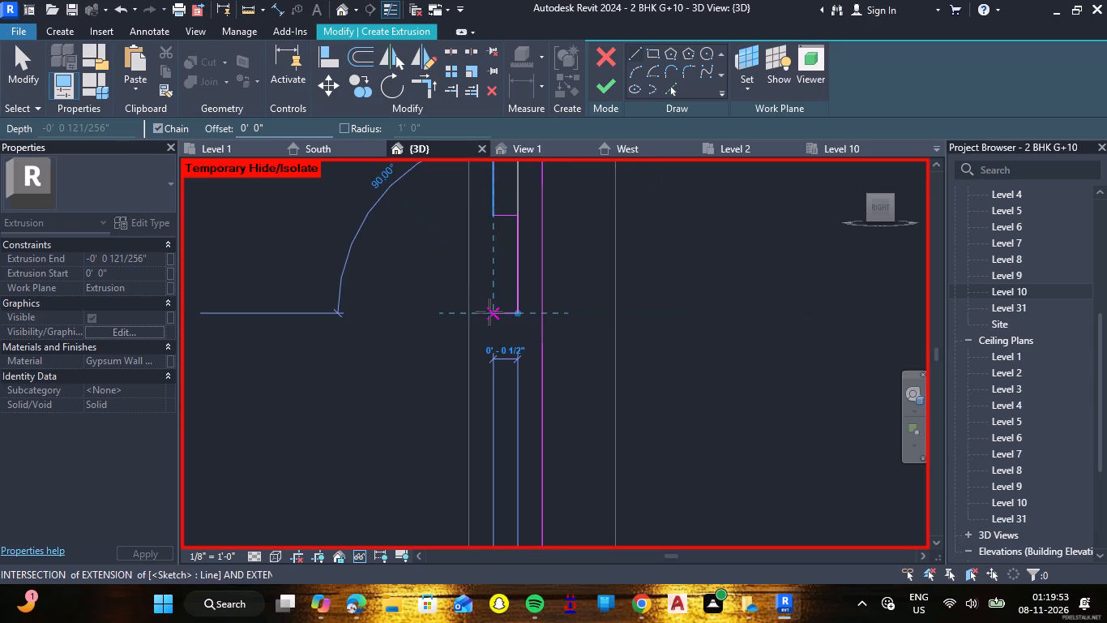
click(489, 312)
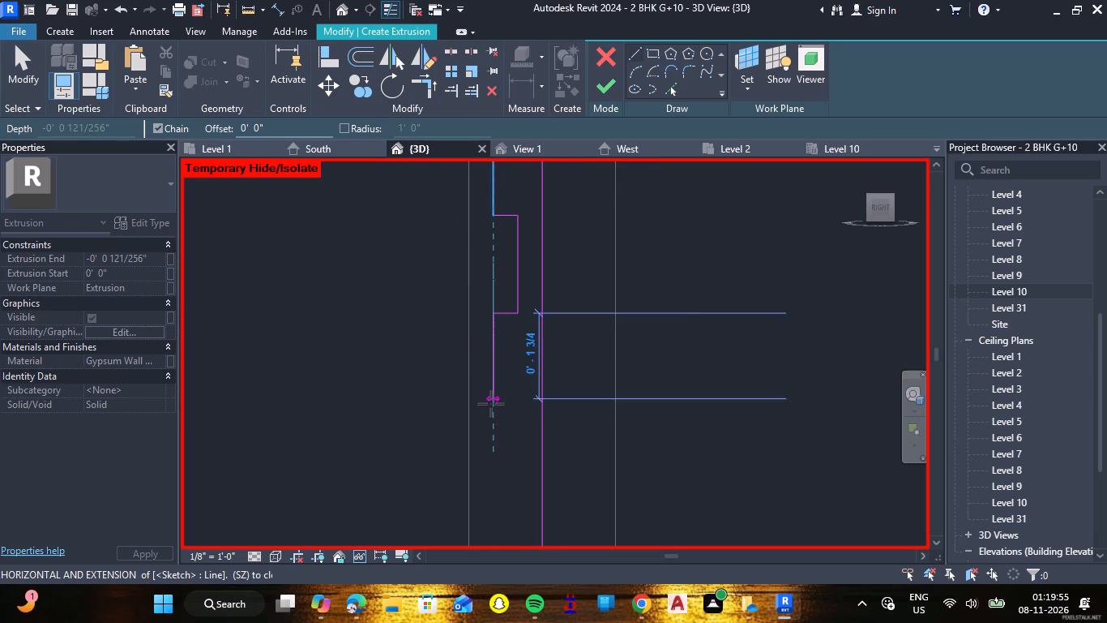
click(489, 411)
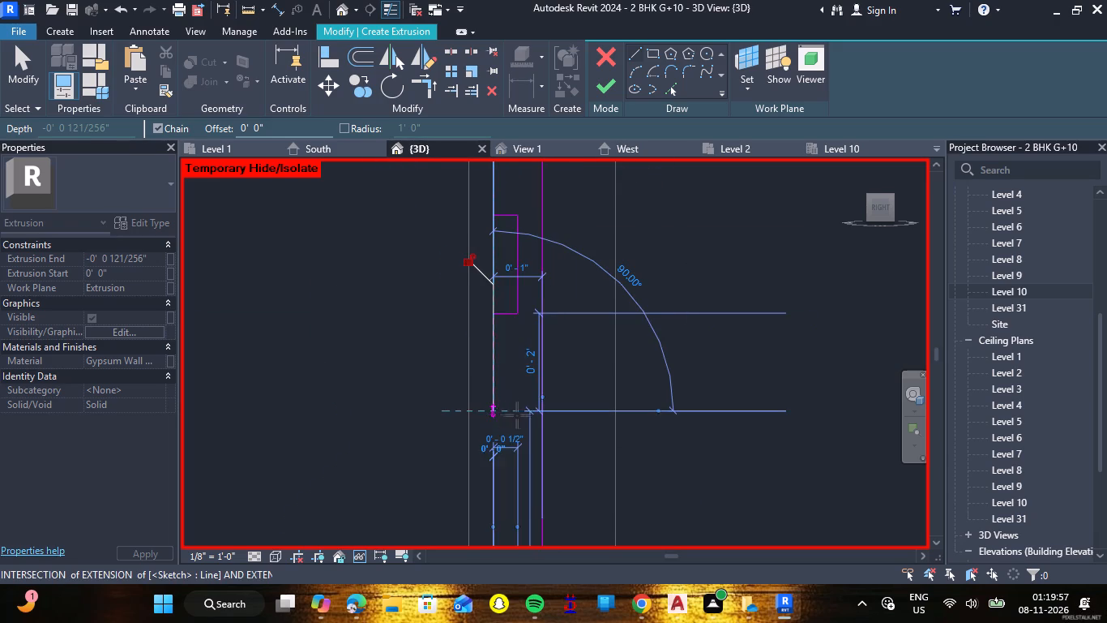
click(519, 415)
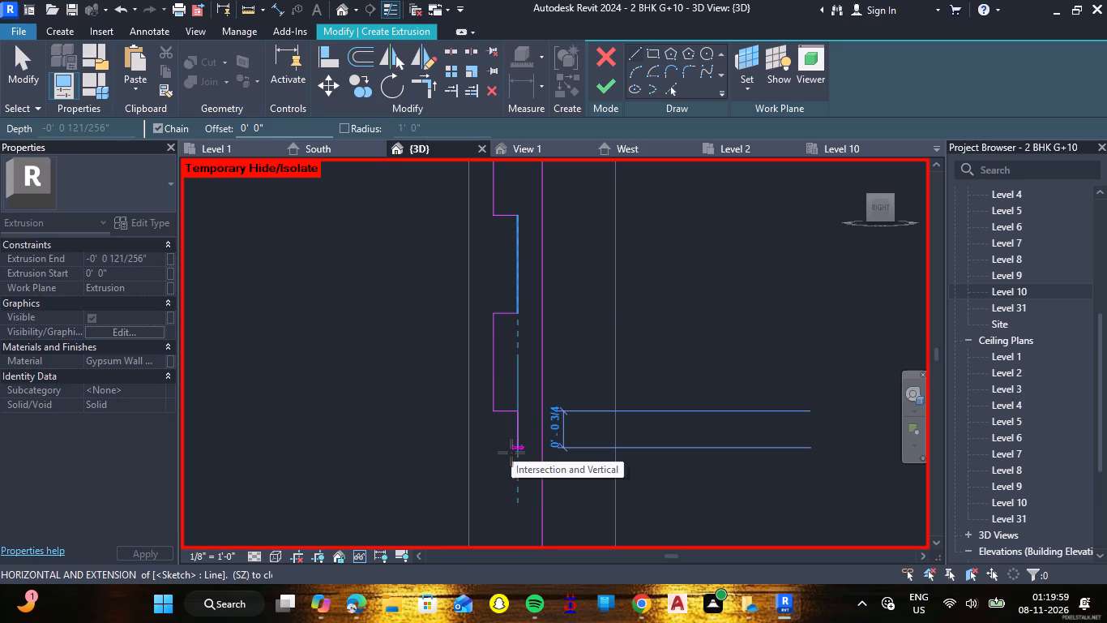
middle_drag(511, 453, 493, 269)
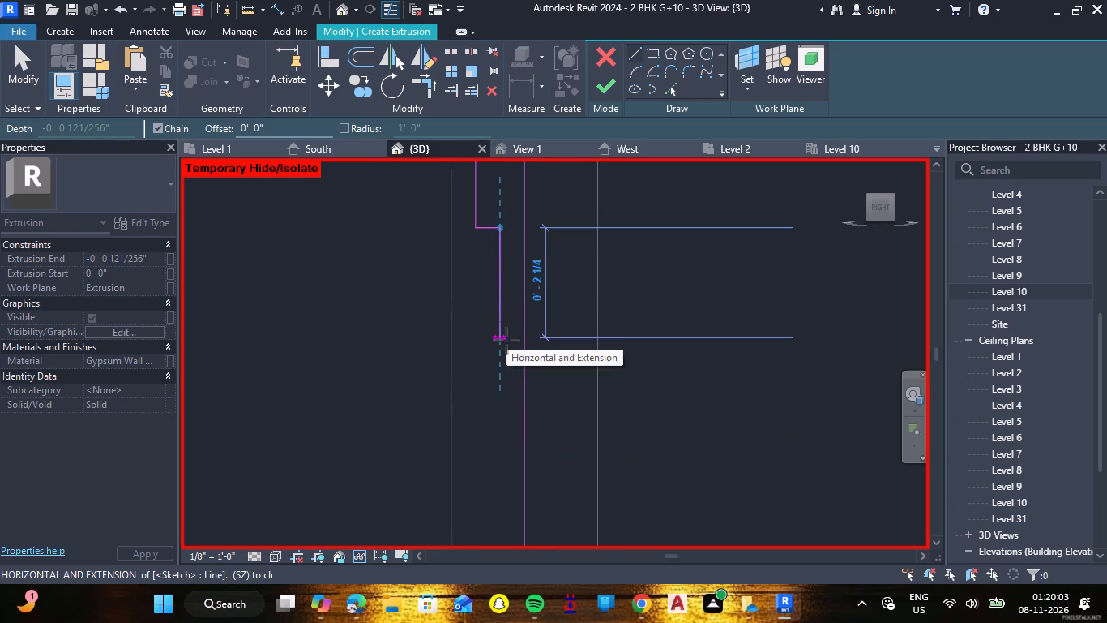
double_click(506, 324)
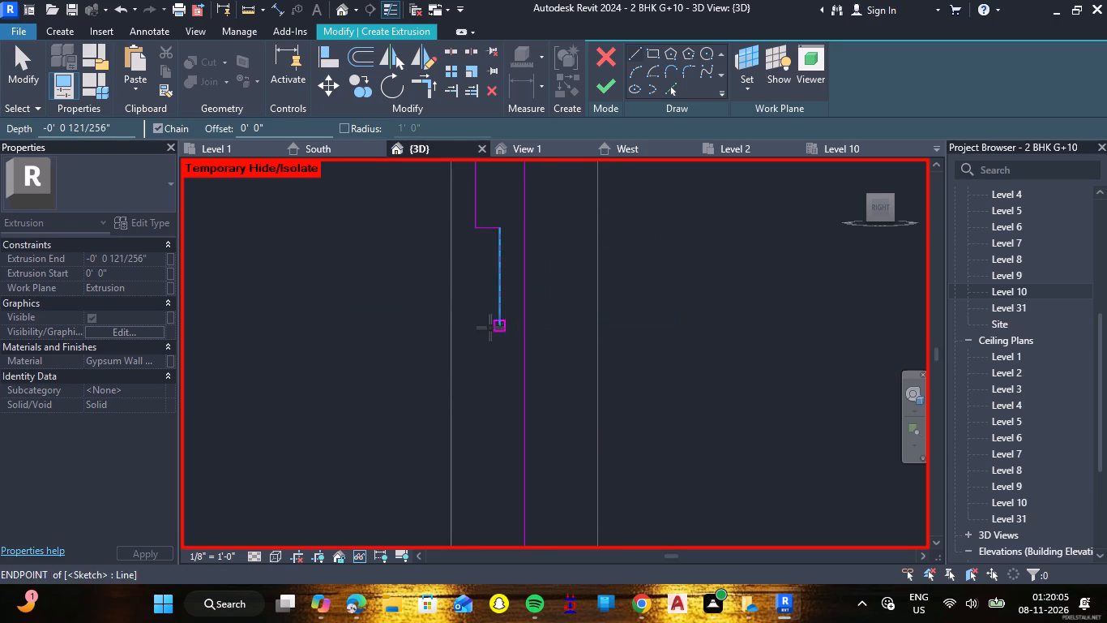
Add a 1/2" horizontal line joining the profile's open inner end to the outer edge, and a 2" line down from its outer end.
click(475, 329)
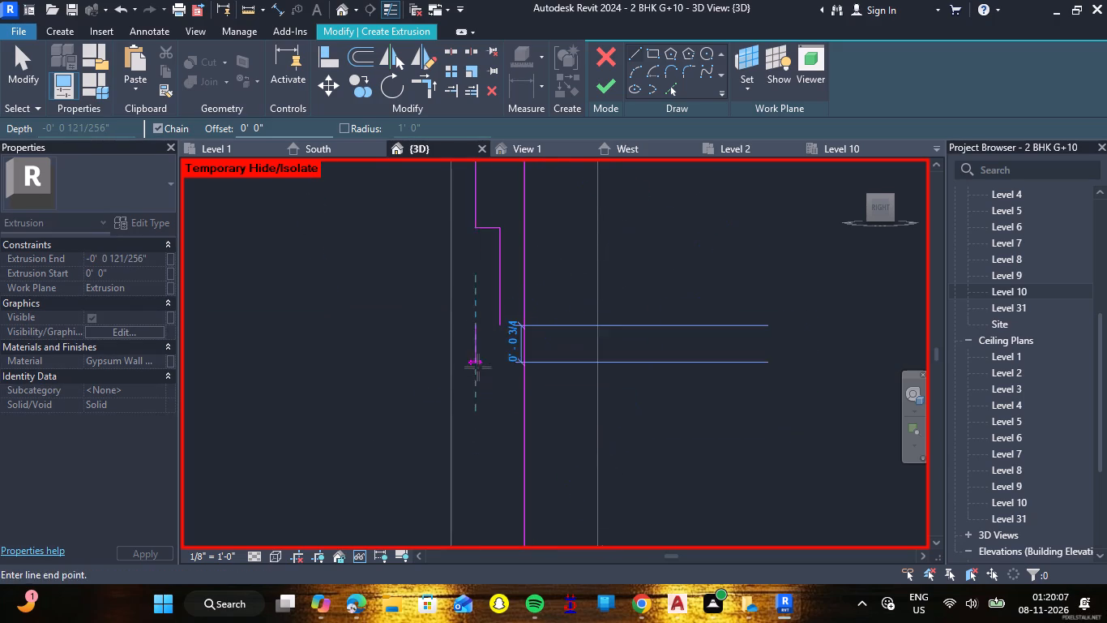
click(496, 327)
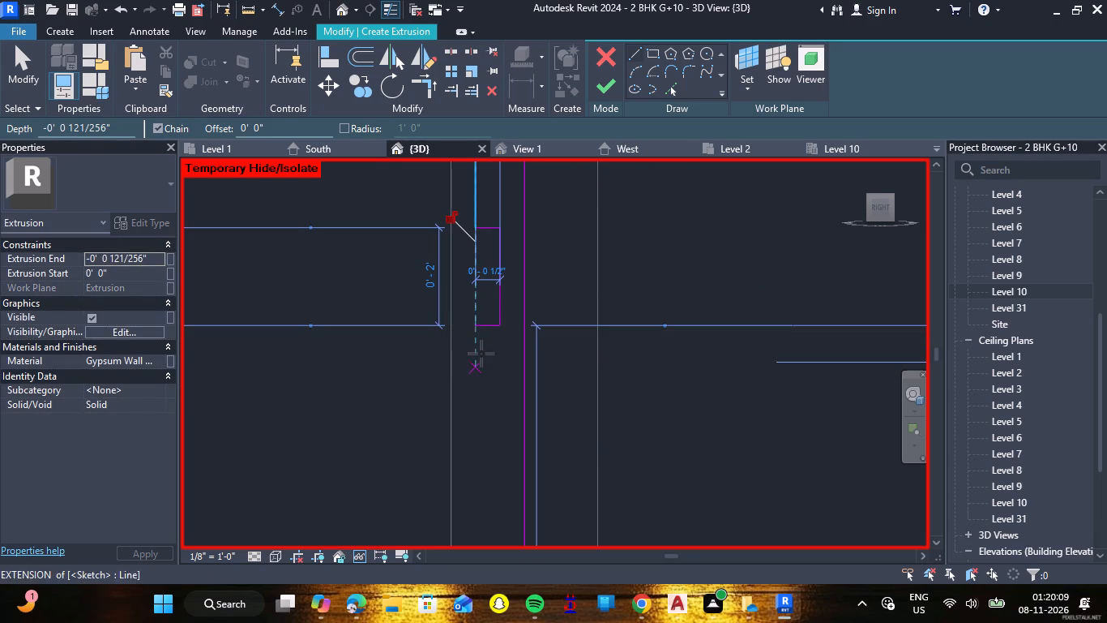
click(474, 324)
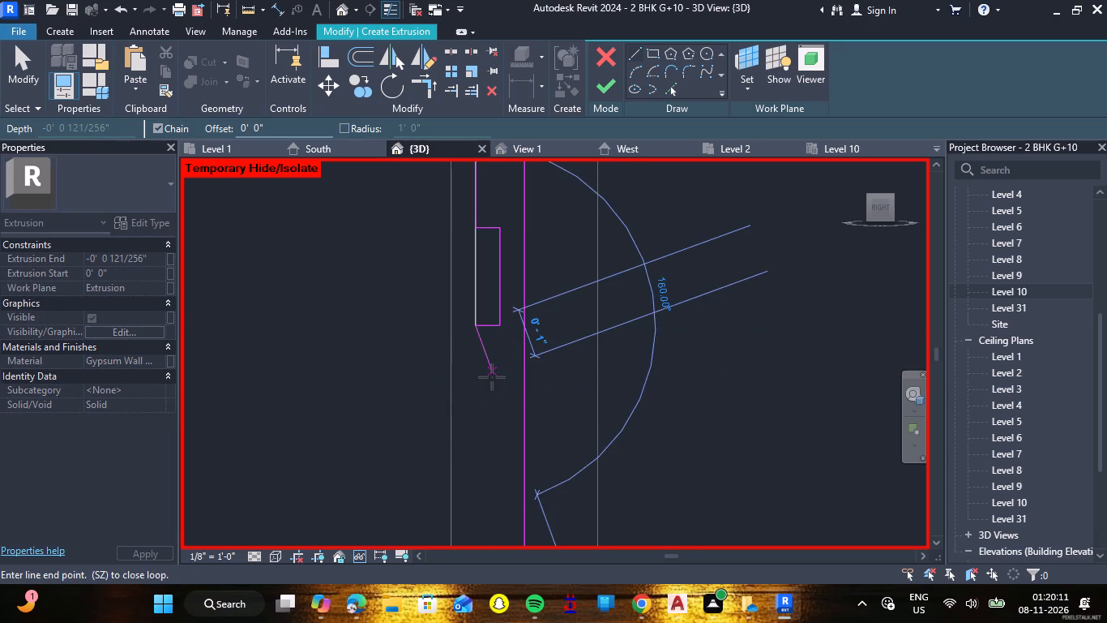
middle_drag(477, 422, 477, 317)
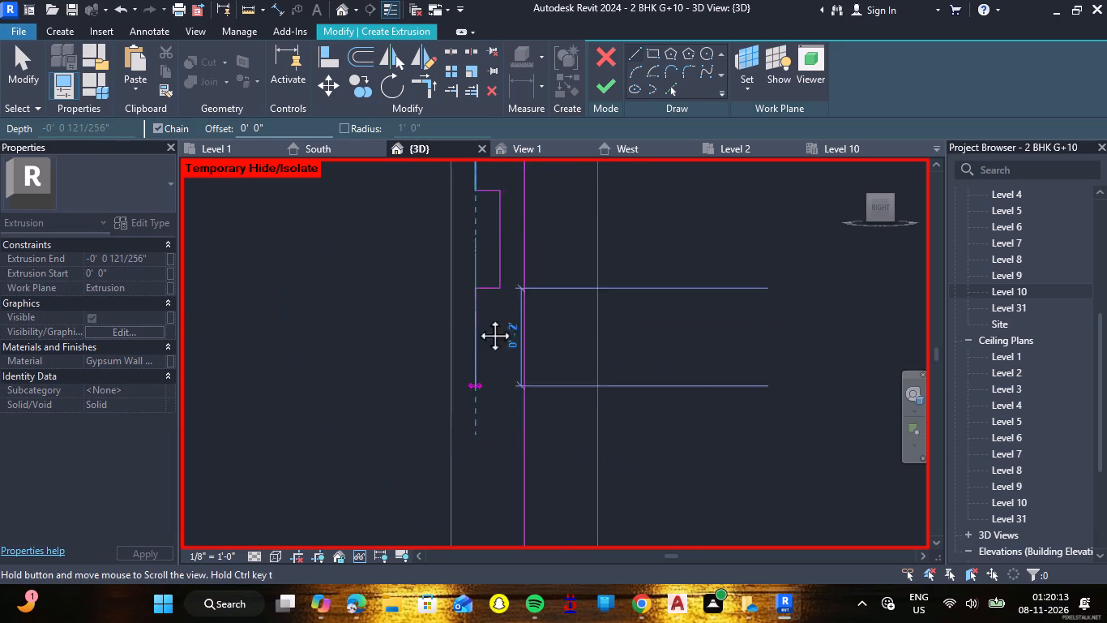
middle_drag(477, 317, 472, 294)
scroll(472, 294, down, 5)
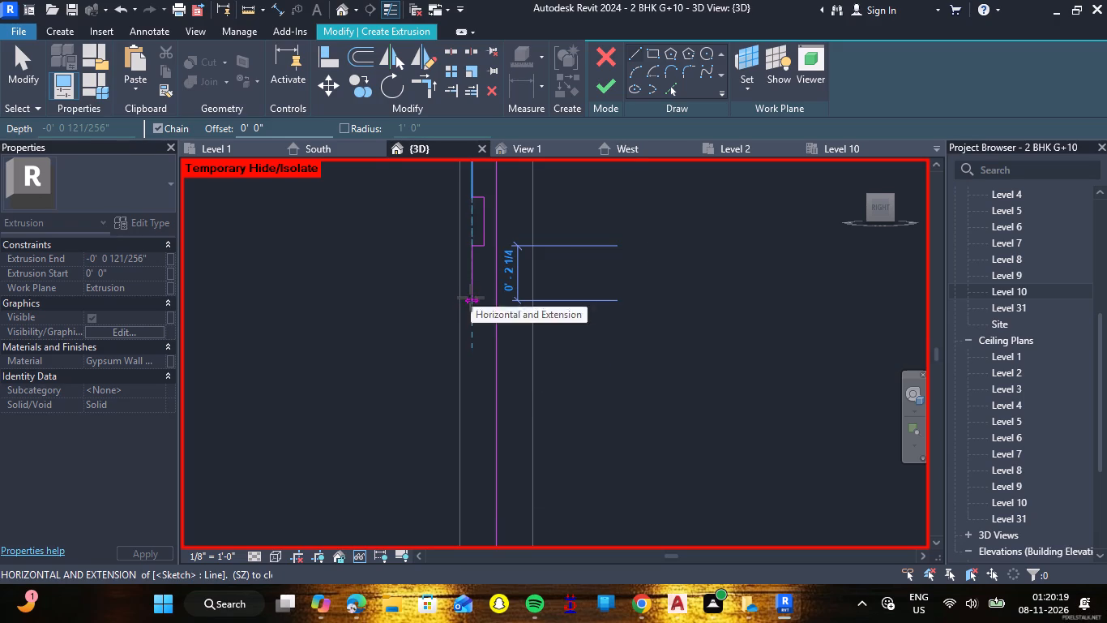
double_click(472, 292)
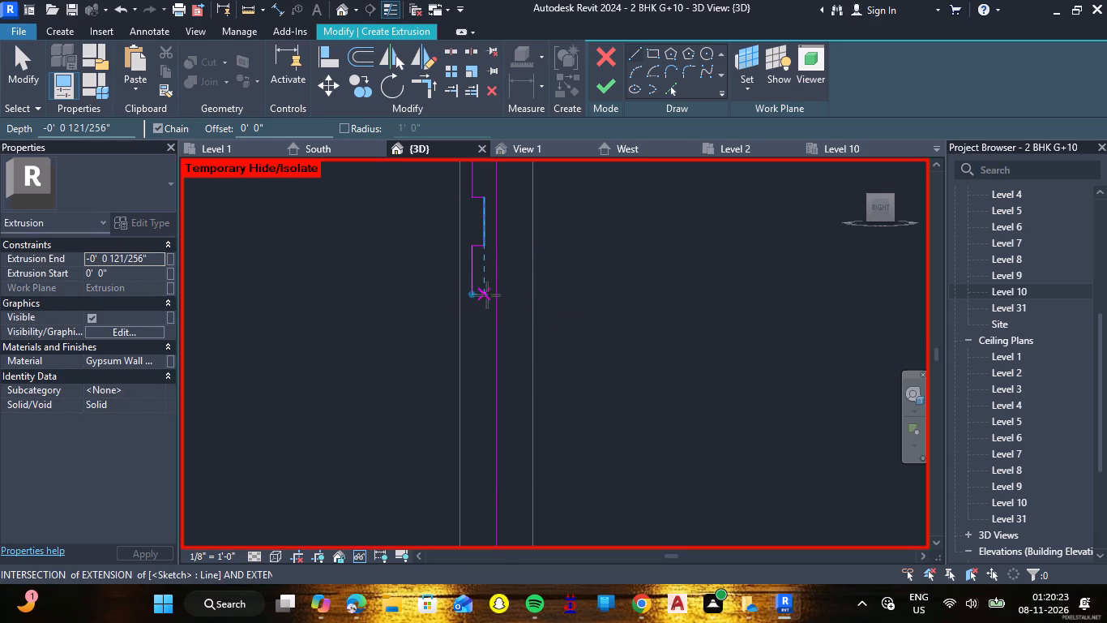
Draw the next recess's 2" vertical inner edge and connect its top to the outer edge with a 1/2" horizontal line.
click(487, 295)
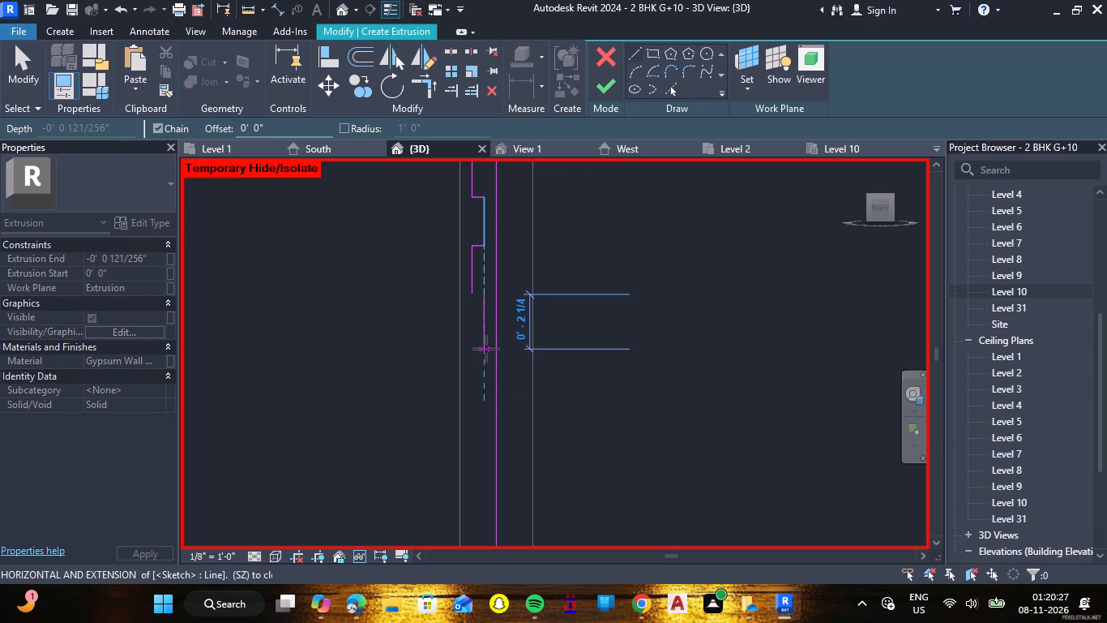
double_click(486, 346)
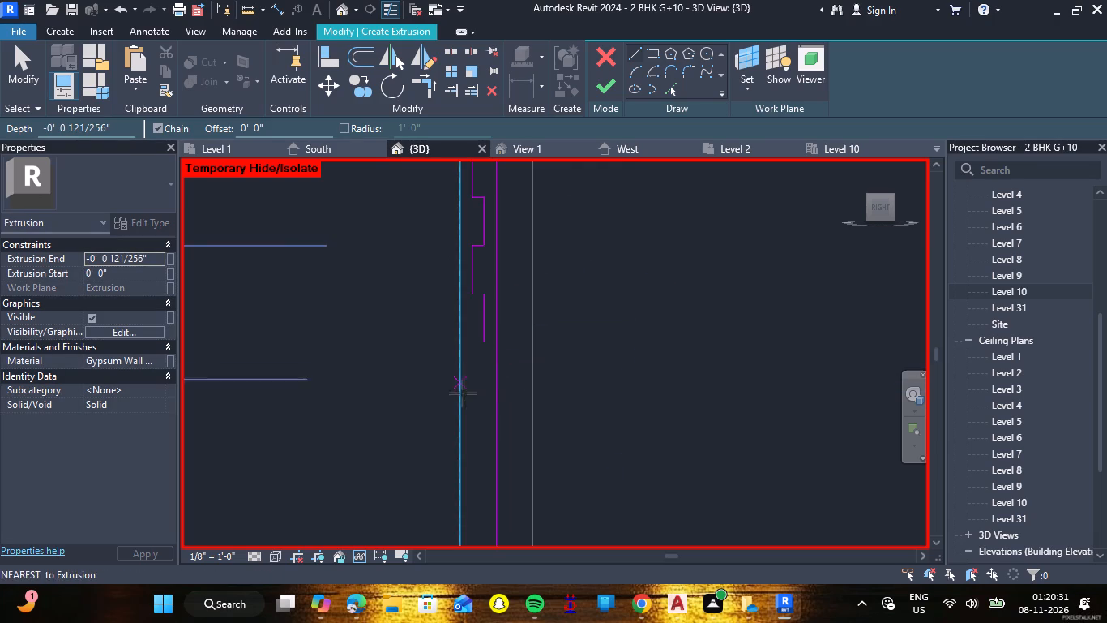
scroll(477, 302, up, 6)
click(465, 283)
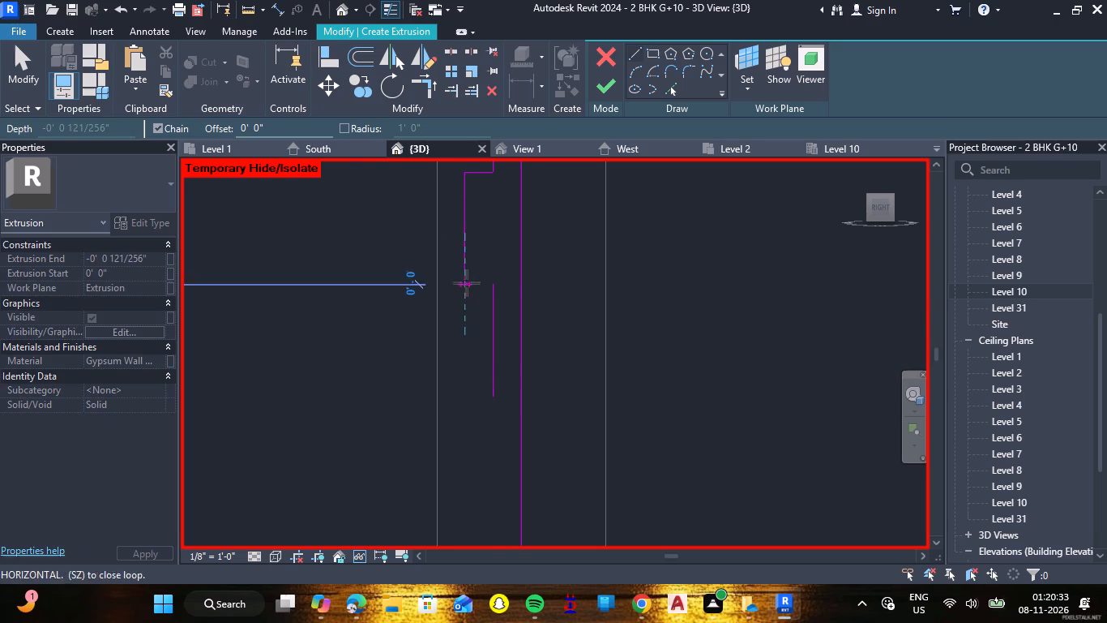
click(489, 289)
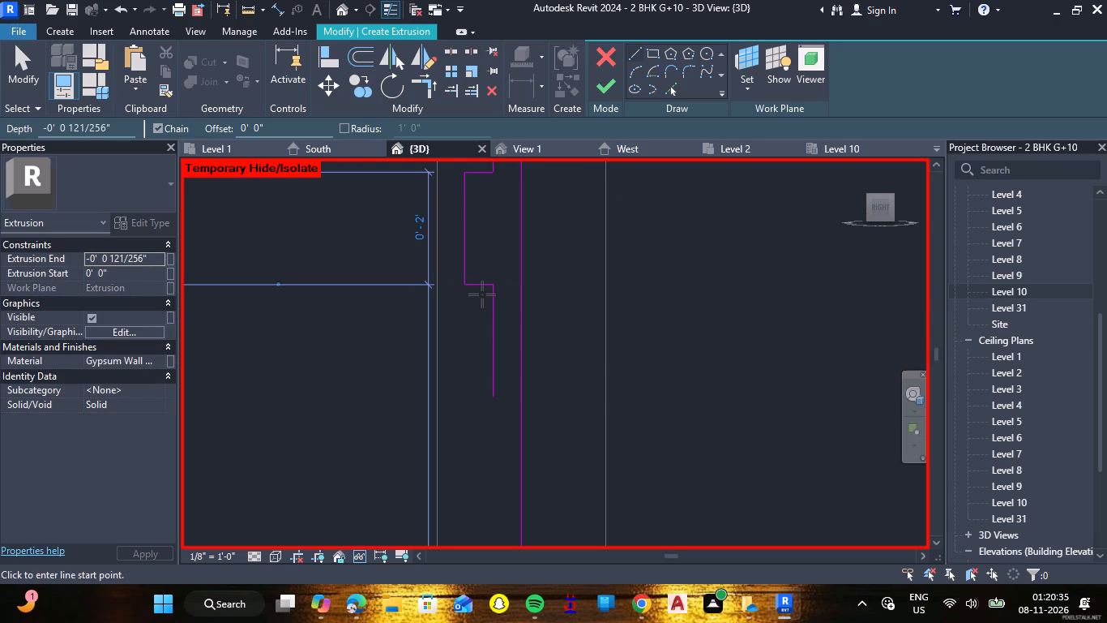
Continue the profile from the recess's lower end: 1/2" outward, 2" down, 1/2" inward, 2" down and 1/2" outward.
click(493, 397)
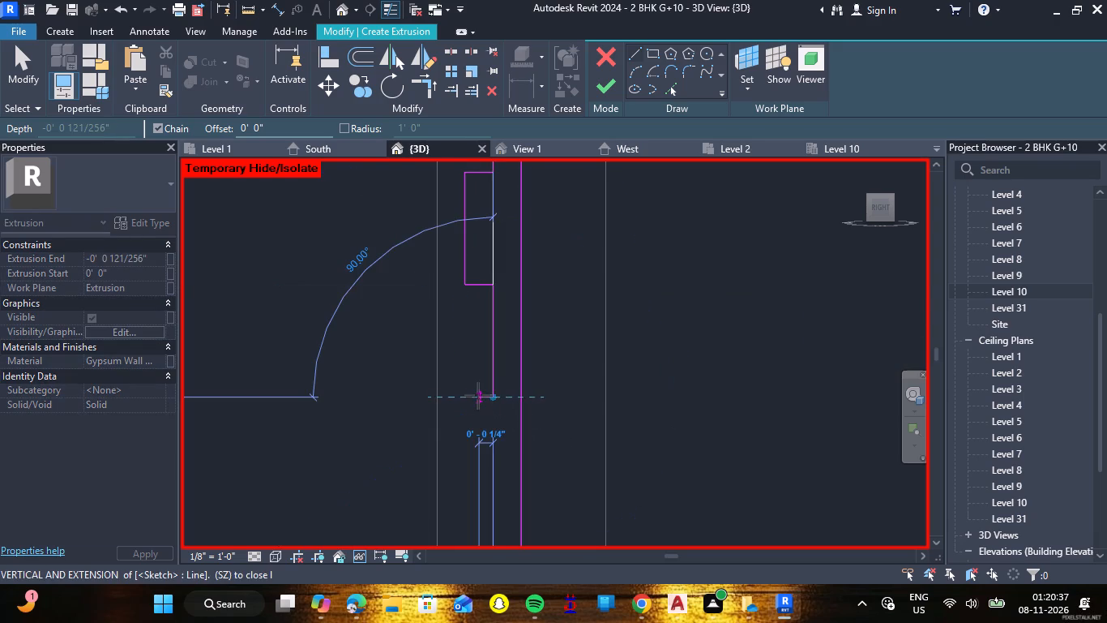
click(462, 396)
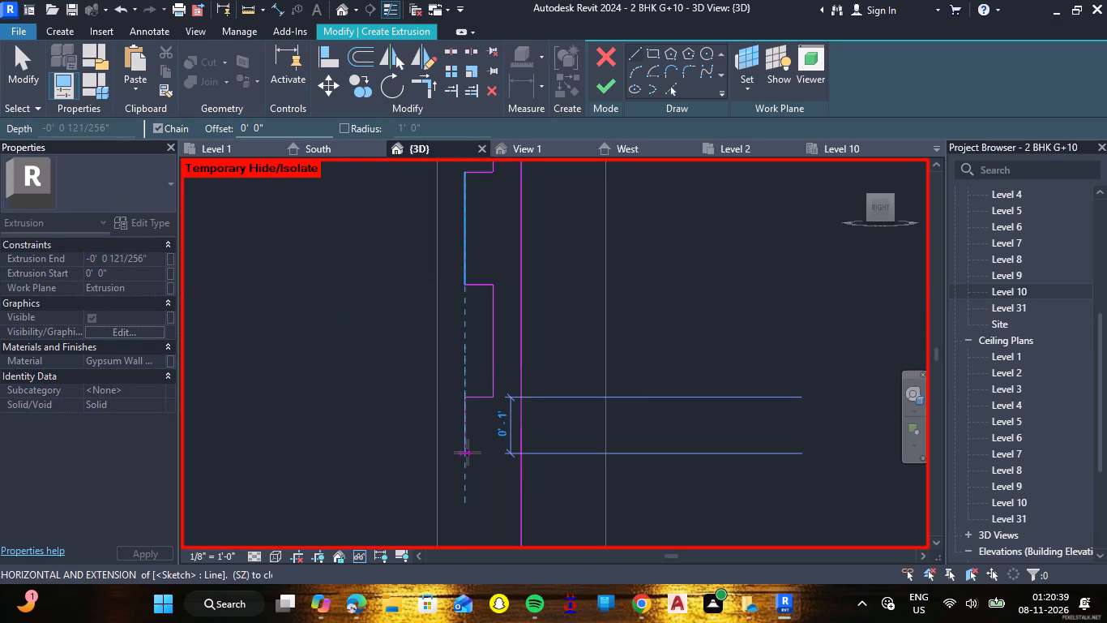
scroll(468, 453, up, 1)
middle_drag(468, 453, 462, 226)
scroll(462, 226, down, 13)
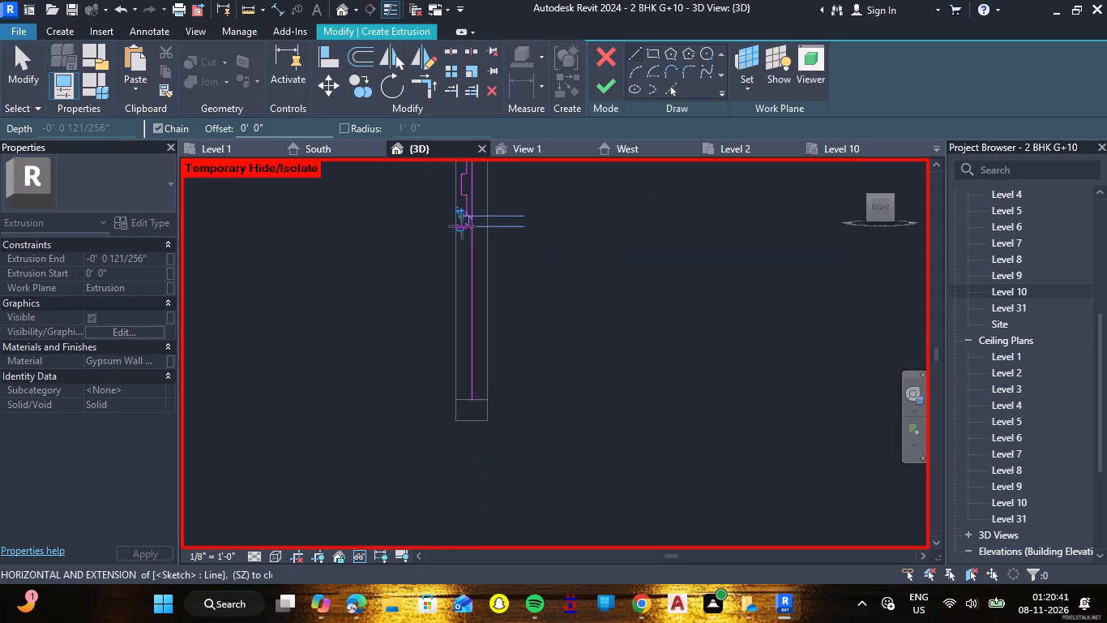
scroll(462, 226, up, 9)
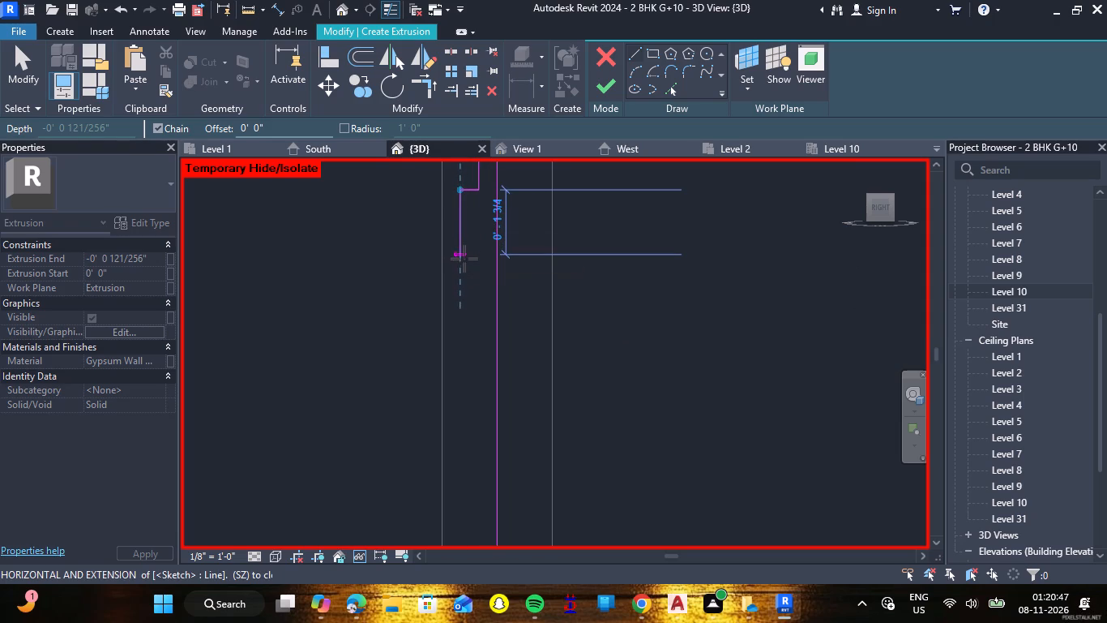
click(464, 260)
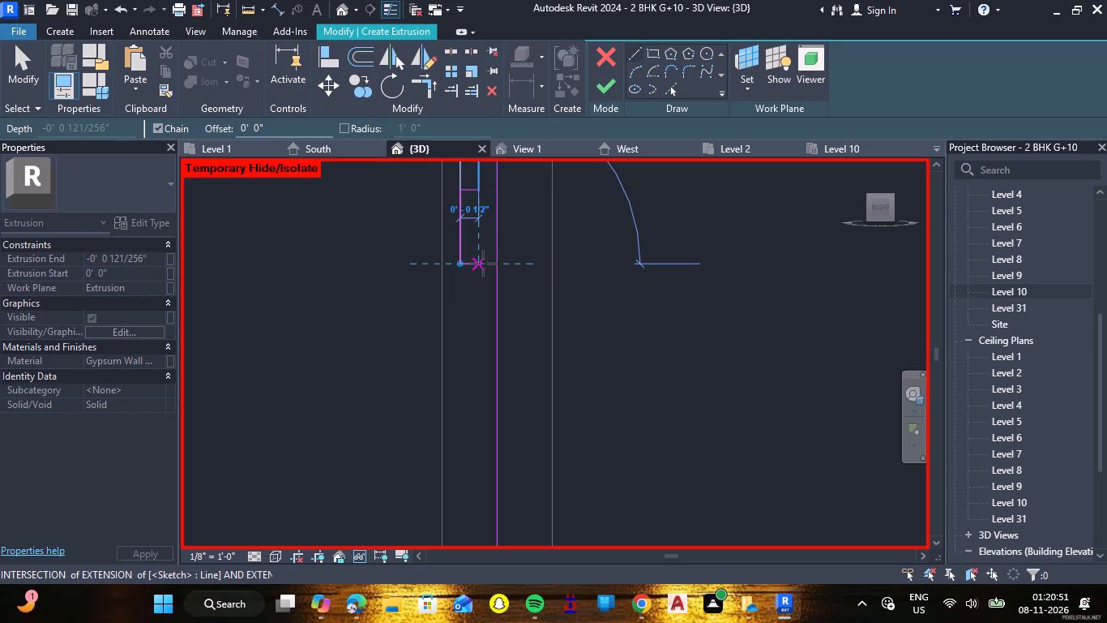
click(483, 264)
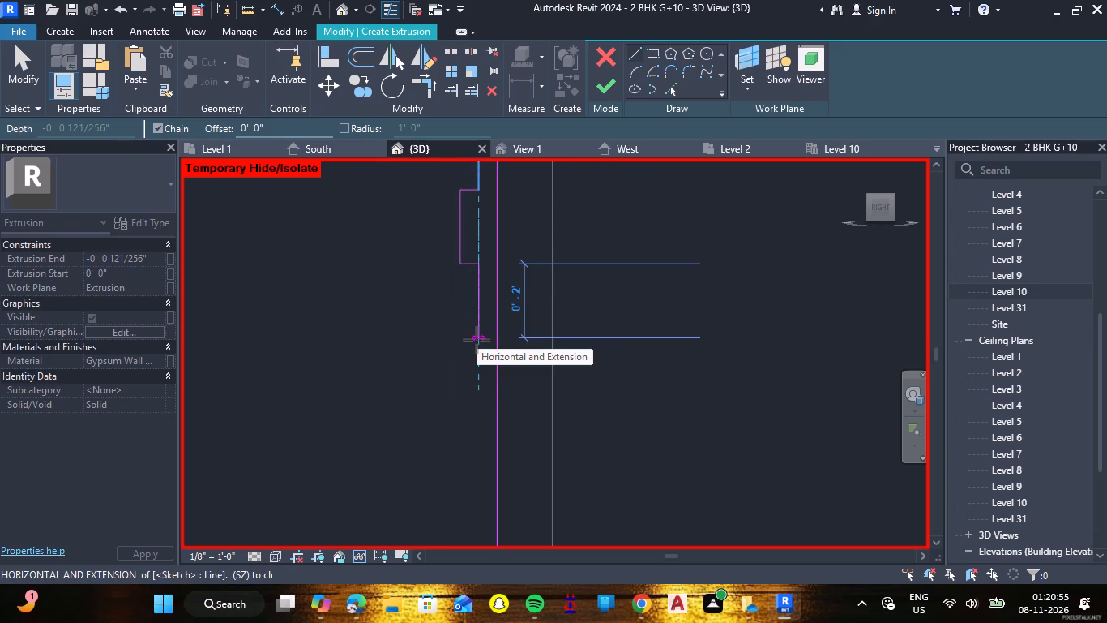
click(477, 340)
double_click(460, 341)
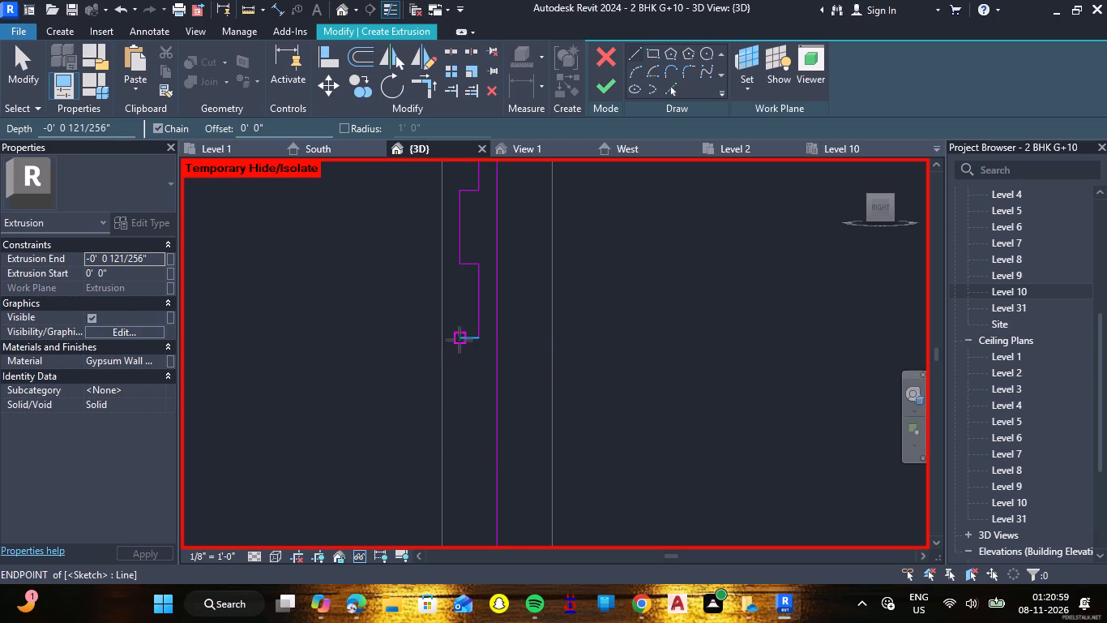
Repeat the notch pattern from the open outer end with lines 2" down, 1/2" inward, 2" down and 1/2" outward.
click(459, 340)
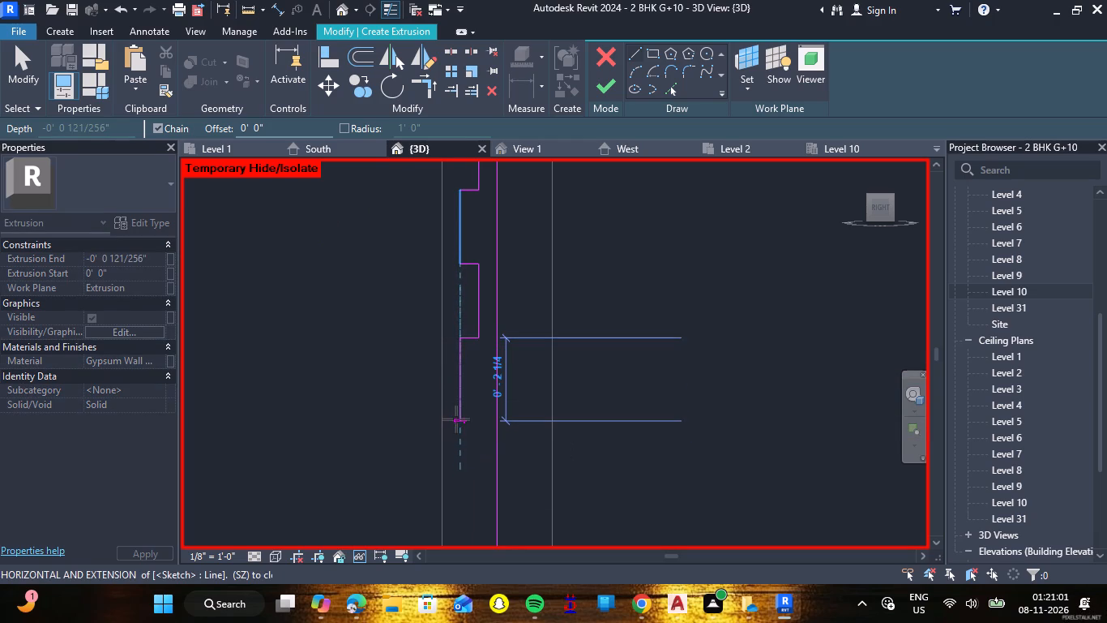
click(456, 413)
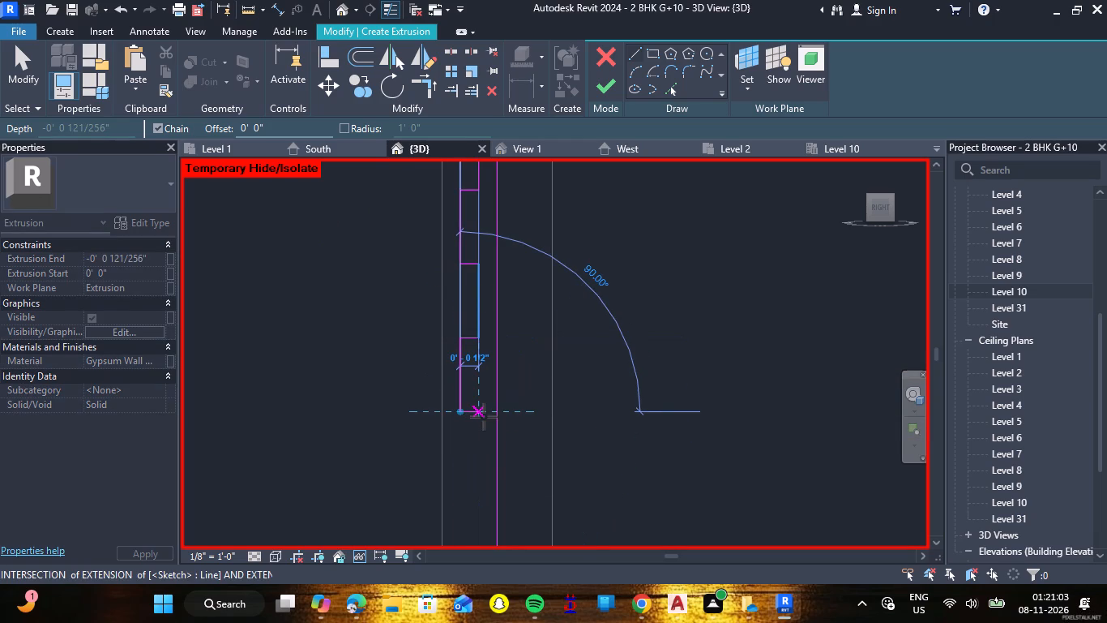
click(484, 417)
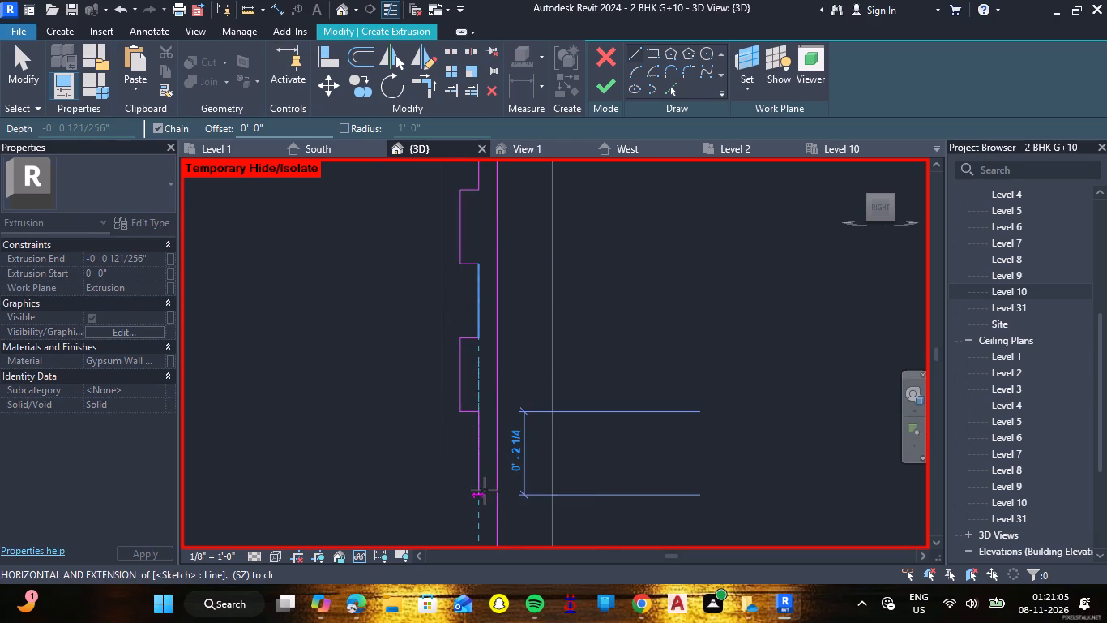
click(485, 488)
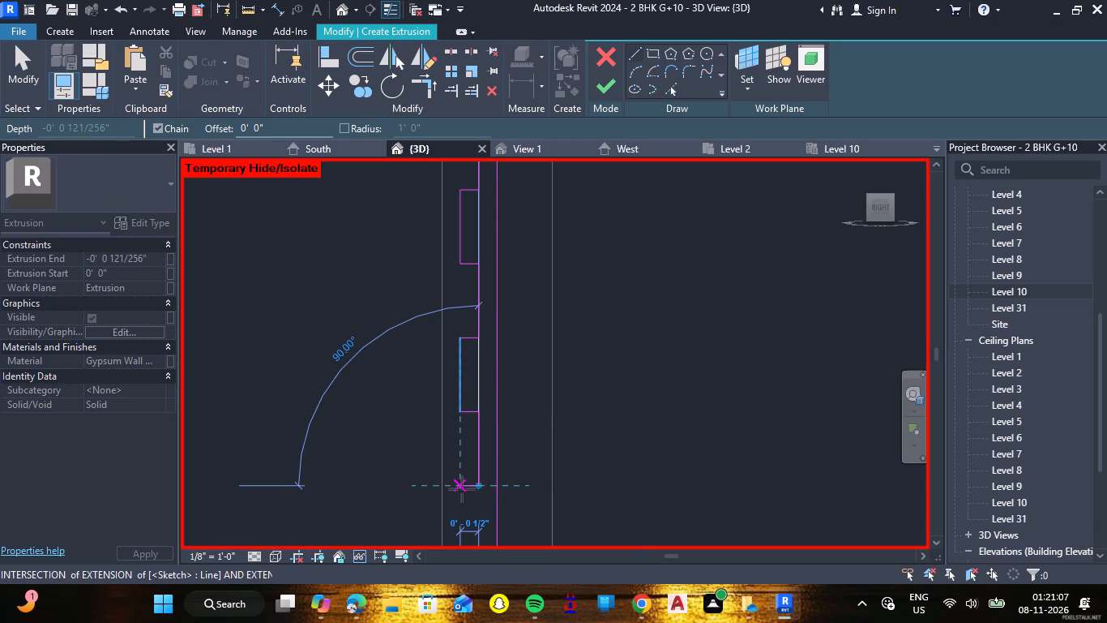
click(462, 489)
Continue the notched profile from its open outer end with lines 2" down, 1/2" inward, 2" down and 1/2" outward.
middle_drag(474, 465, 472, 324)
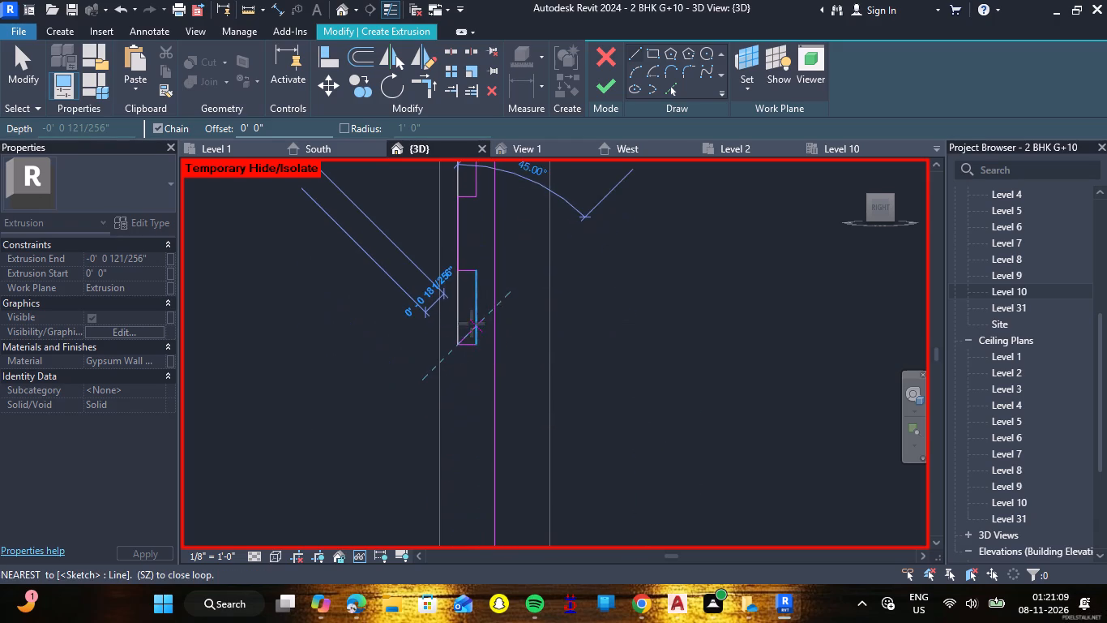
click(458, 419)
click(480, 423)
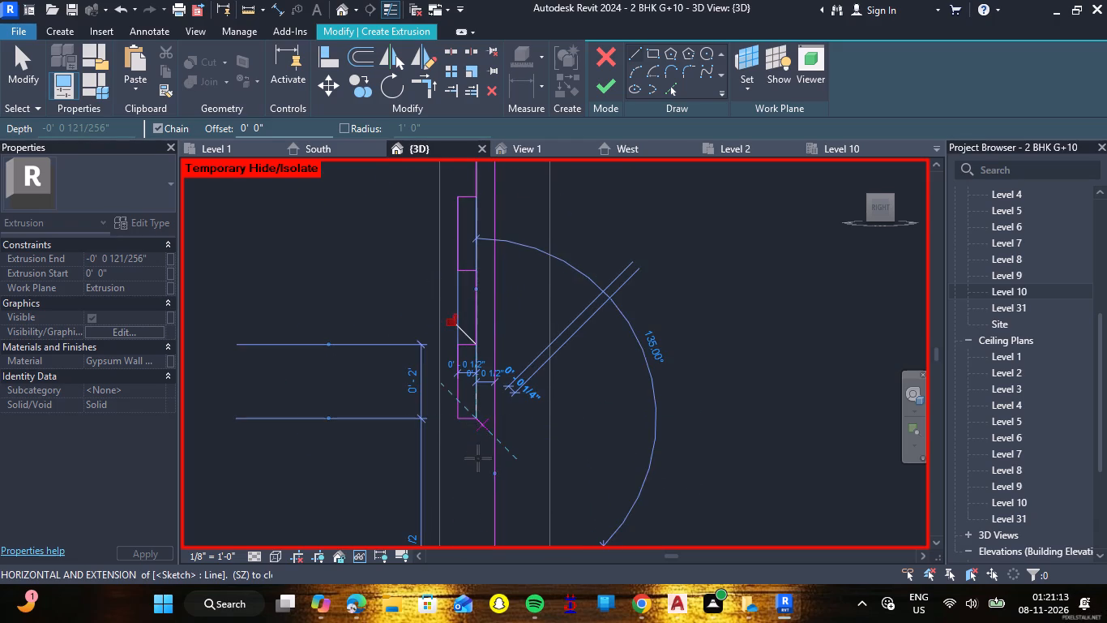
middle_drag(477, 474, 481, 335)
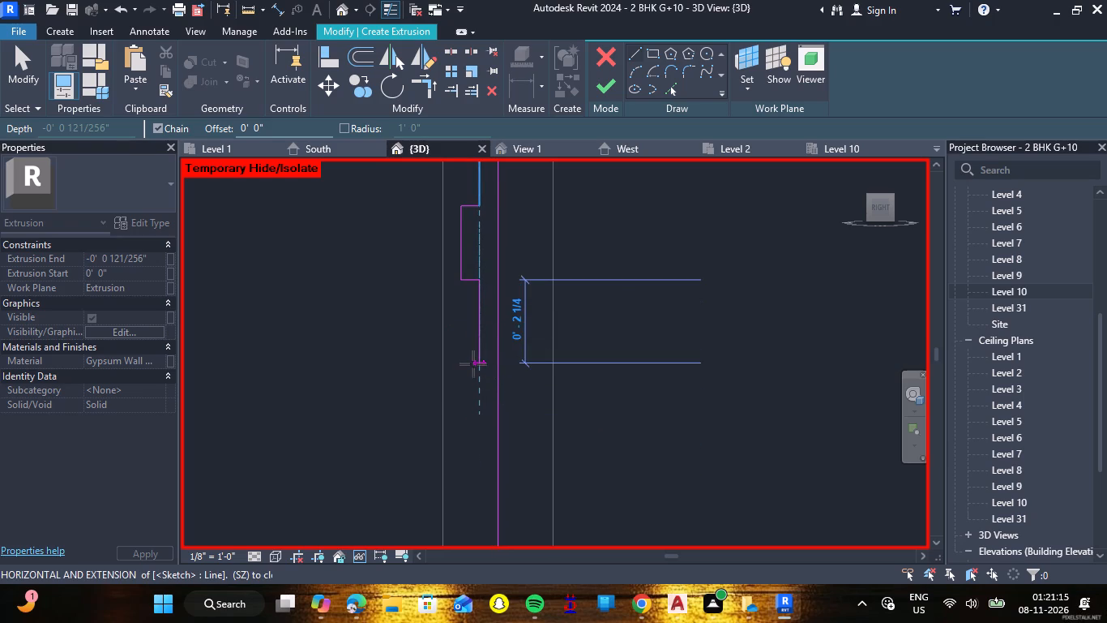
click(477, 354)
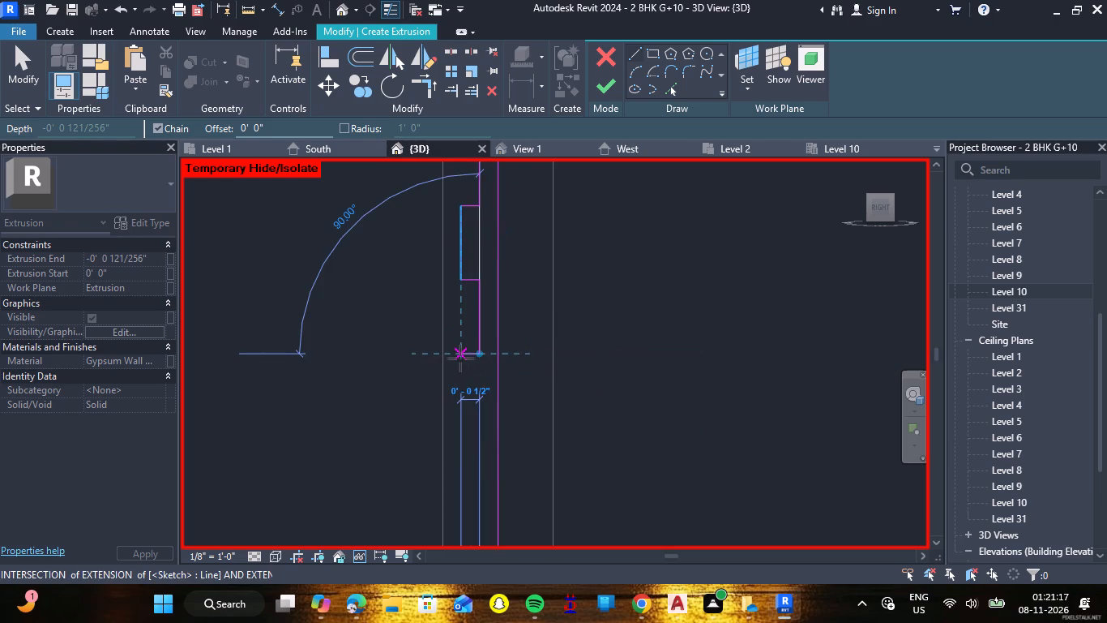
double_click(460, 359)
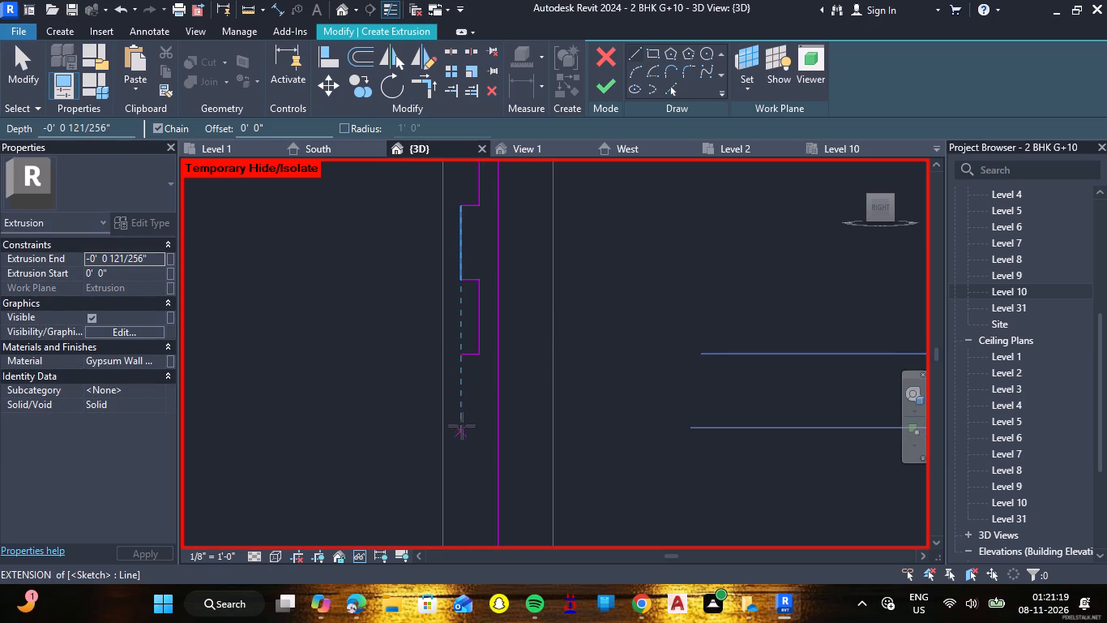
Repeat the notch pattern from the open outer end with lines 2" down, 1/2" inward, 2" down and 1/2" outward.
click(464, 353)
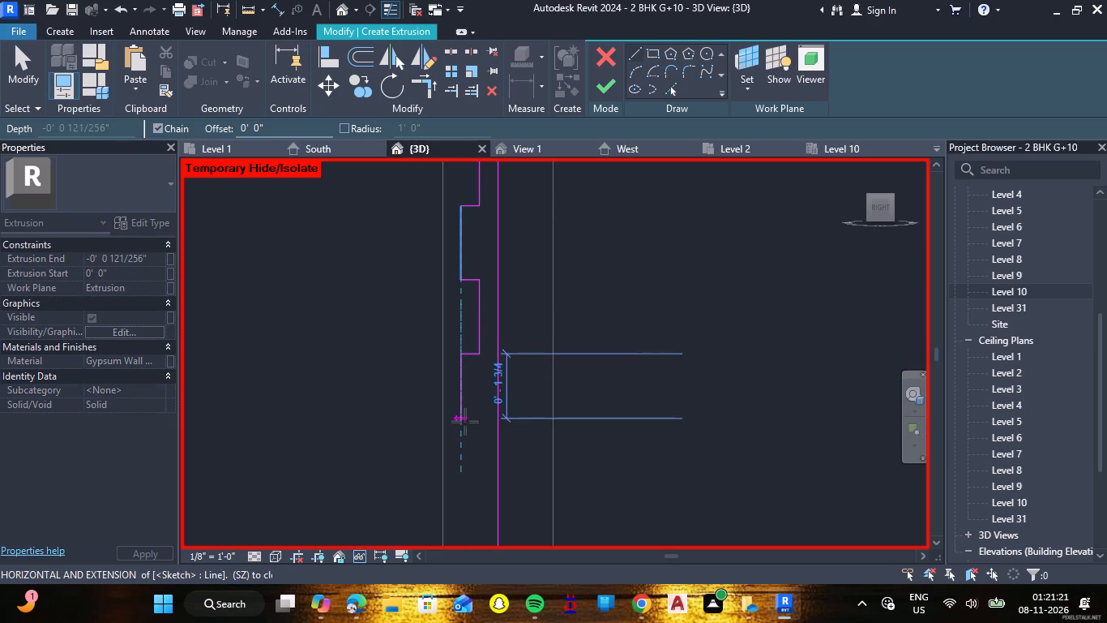
click(467, 431)
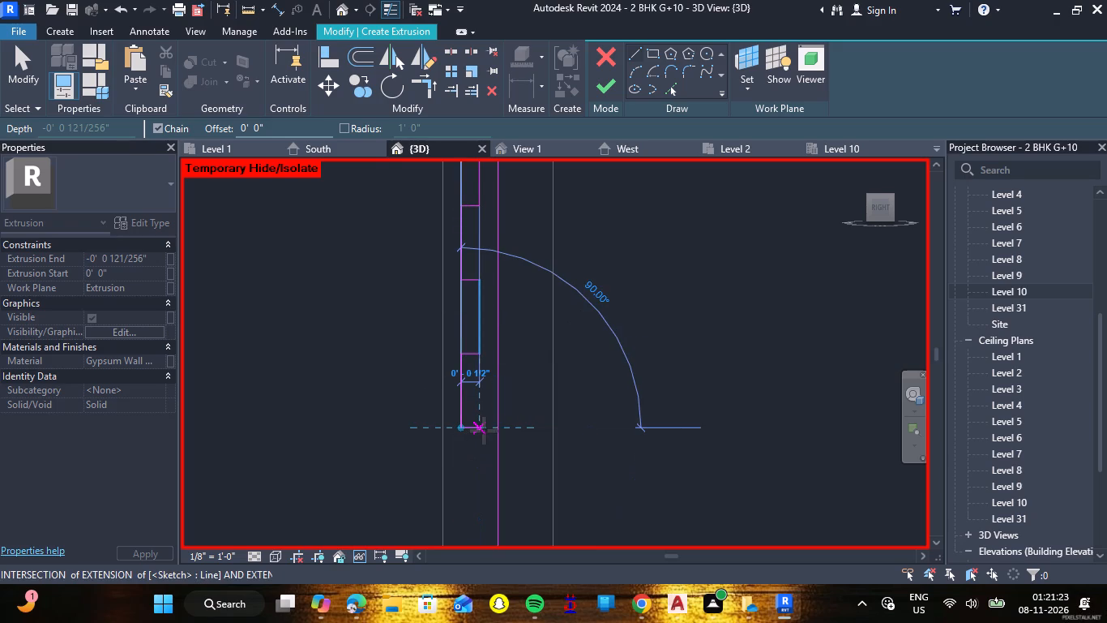
click(484, 431)
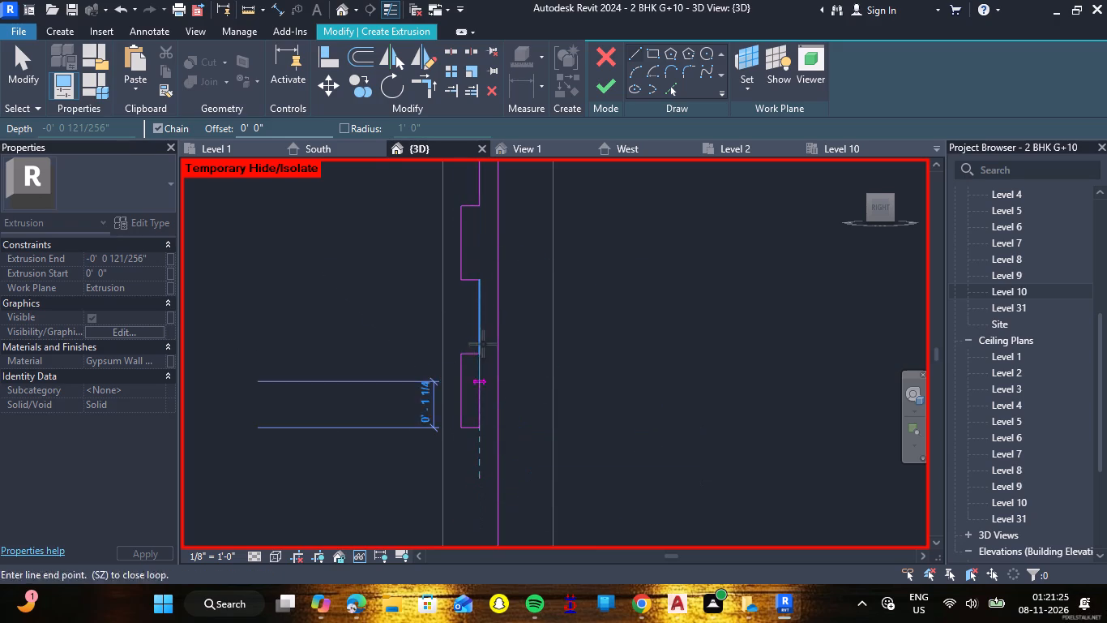
middle_click(484, 316)
middle_drag(480, 469, 475, 264)
scroll(475, 264, up, 1)
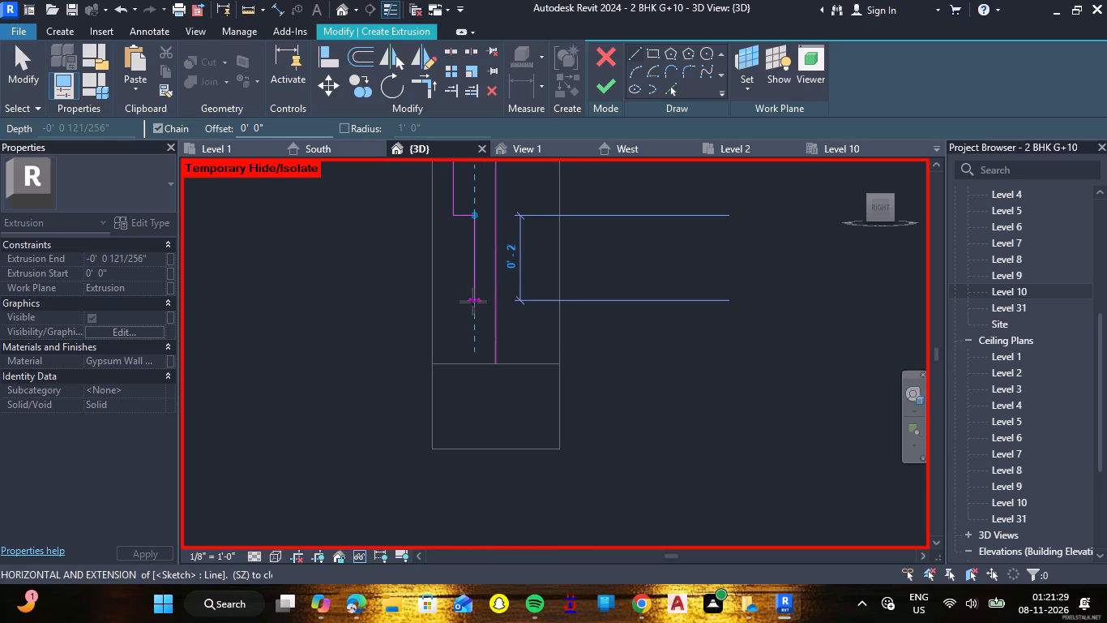
click(473, 302)
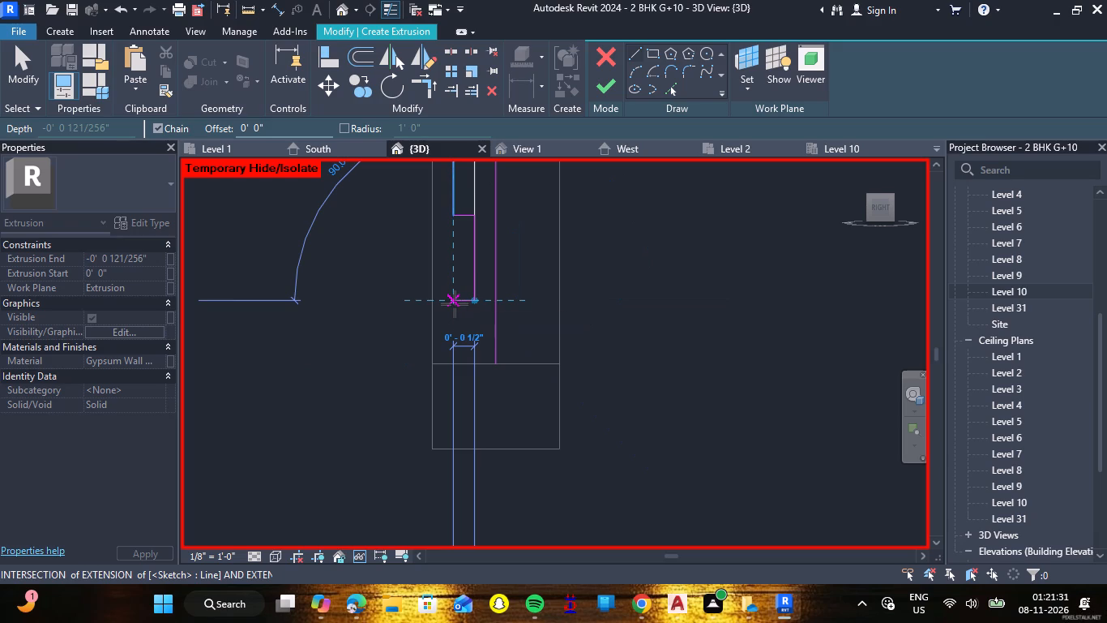
click(455, 304)
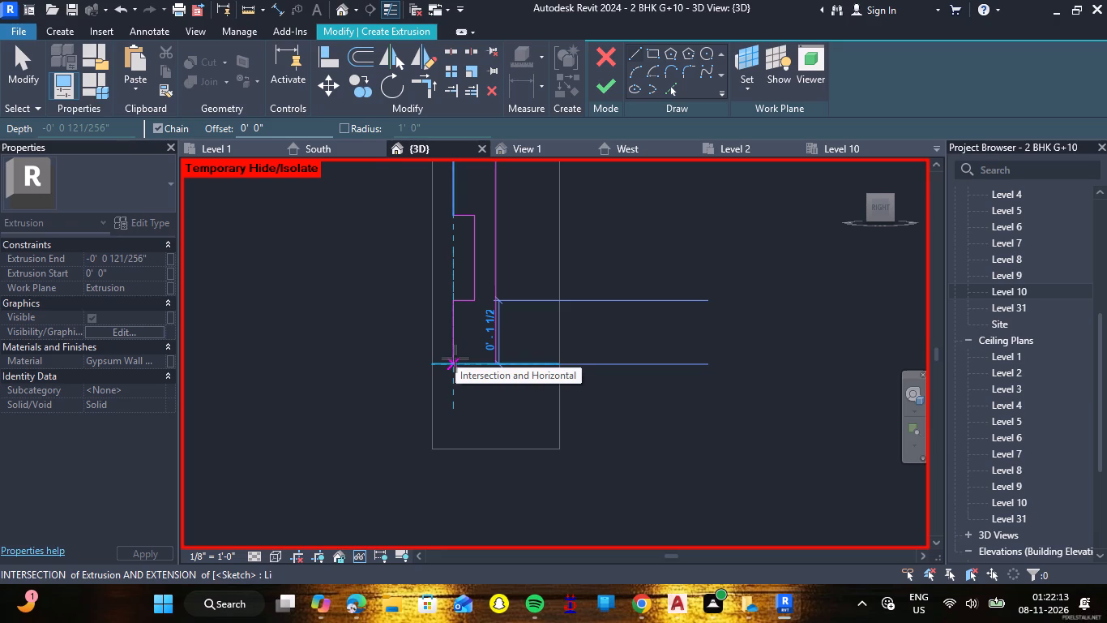
Close the profile with a 1 1/2" line down to the frame's bottom rail and a horizontal bottom line, and finish the extrusion sketch.
double_click(455, 366)
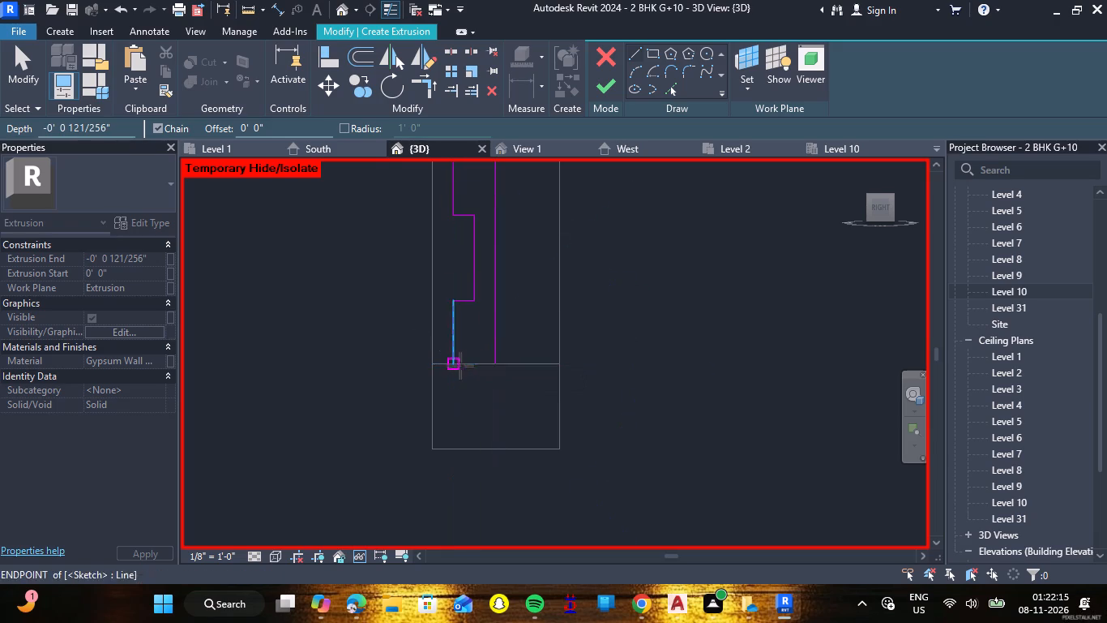
click(496, 366)
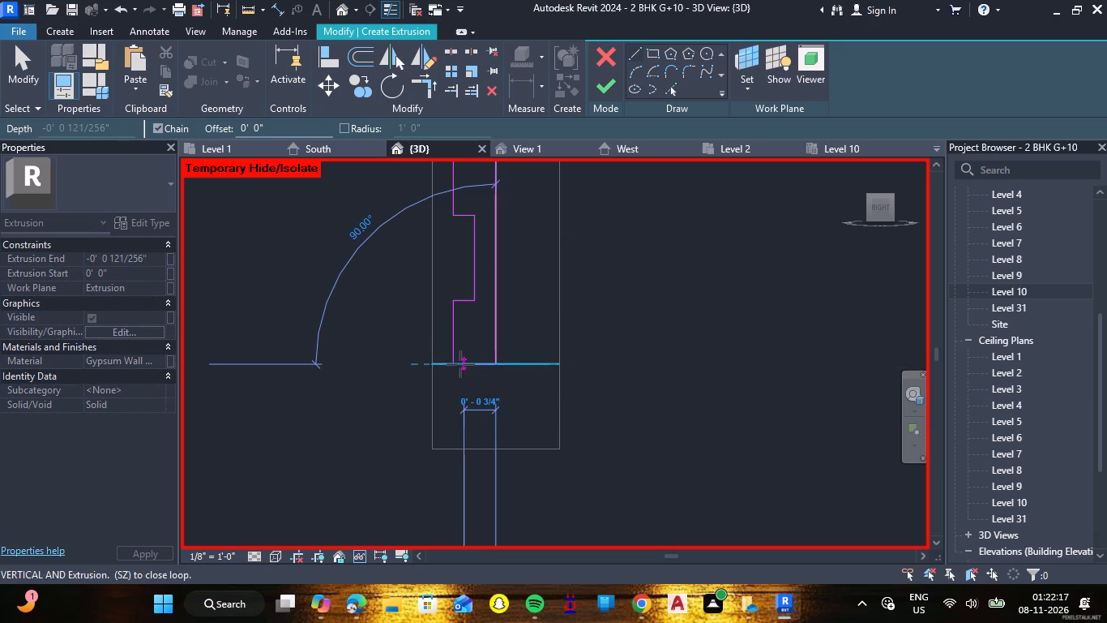
click(457, 364)
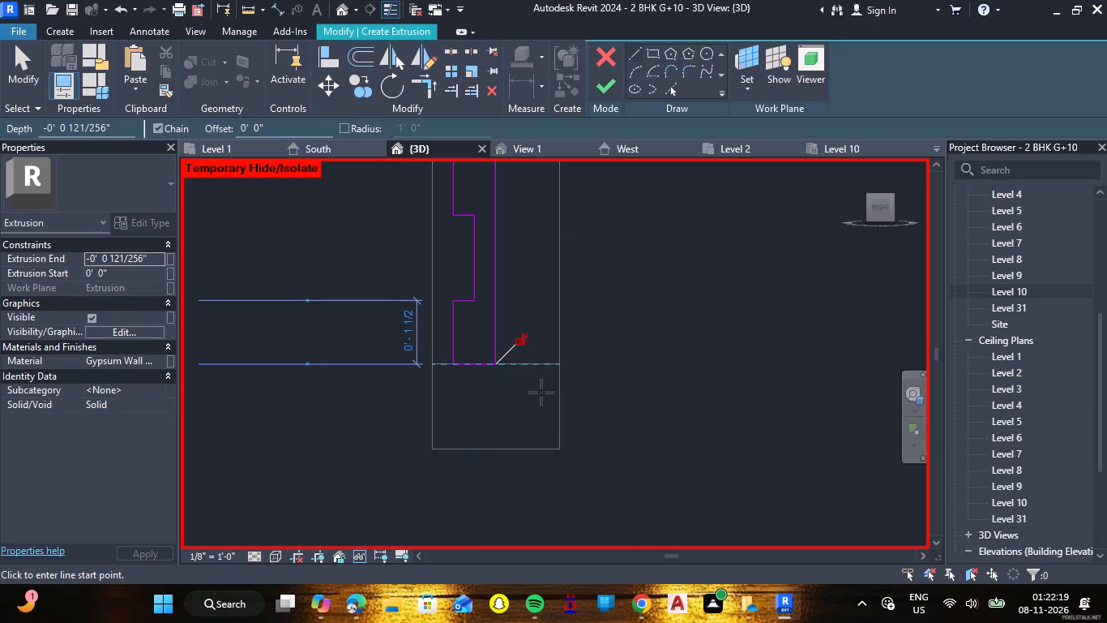
key(Escape)
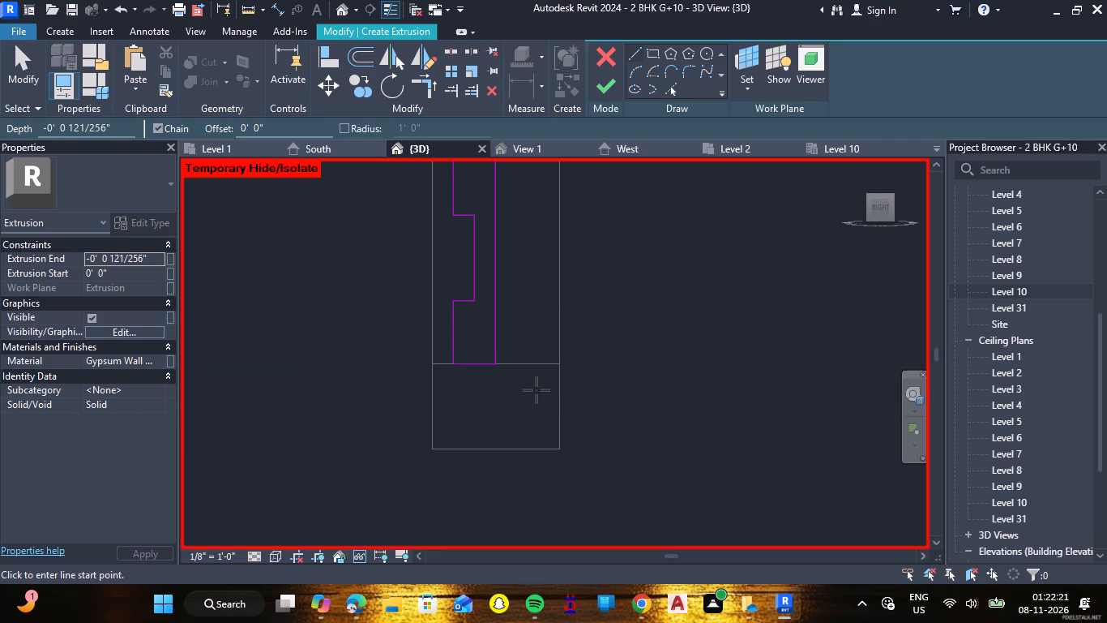
click(605, 93)
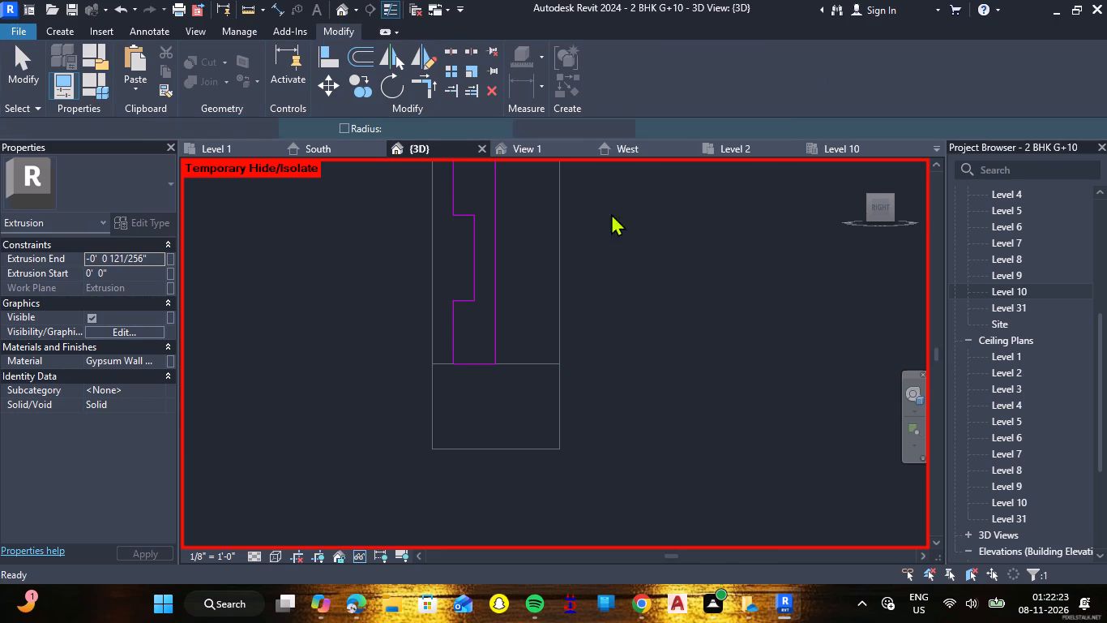
Set the notched extrusion's end to 1'.
scroll(635, 279, down, 6)
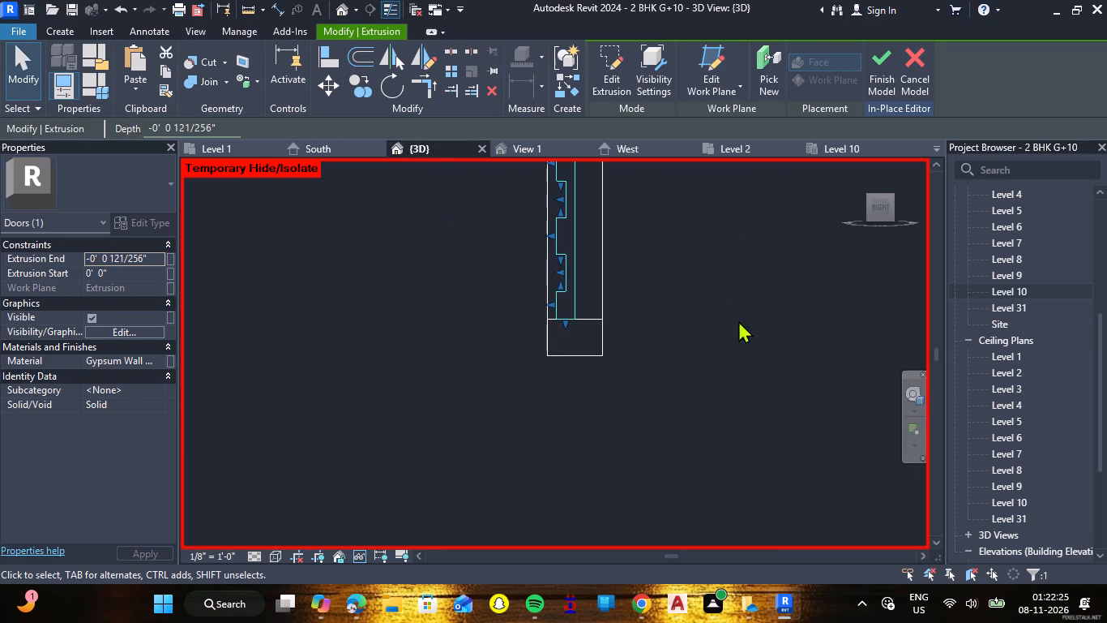
shift+right_drag(699, 367, 798, 376)
shift+drag(699, 367, 798, 376)
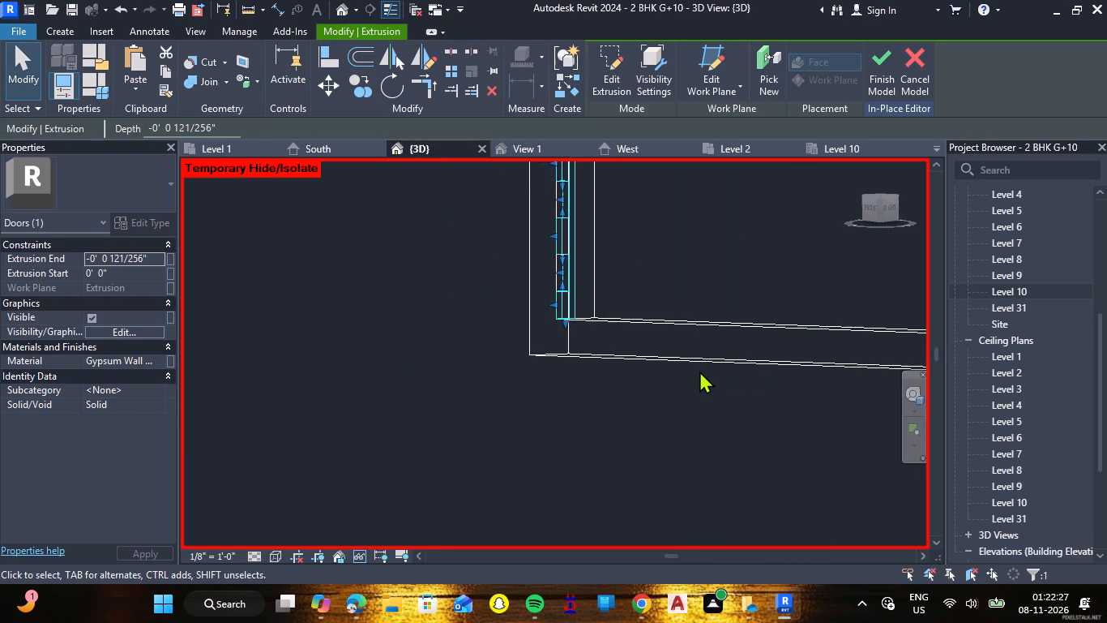
scroll(698, 371, down, 7)
middle_drag(733, 262, 561, 463)
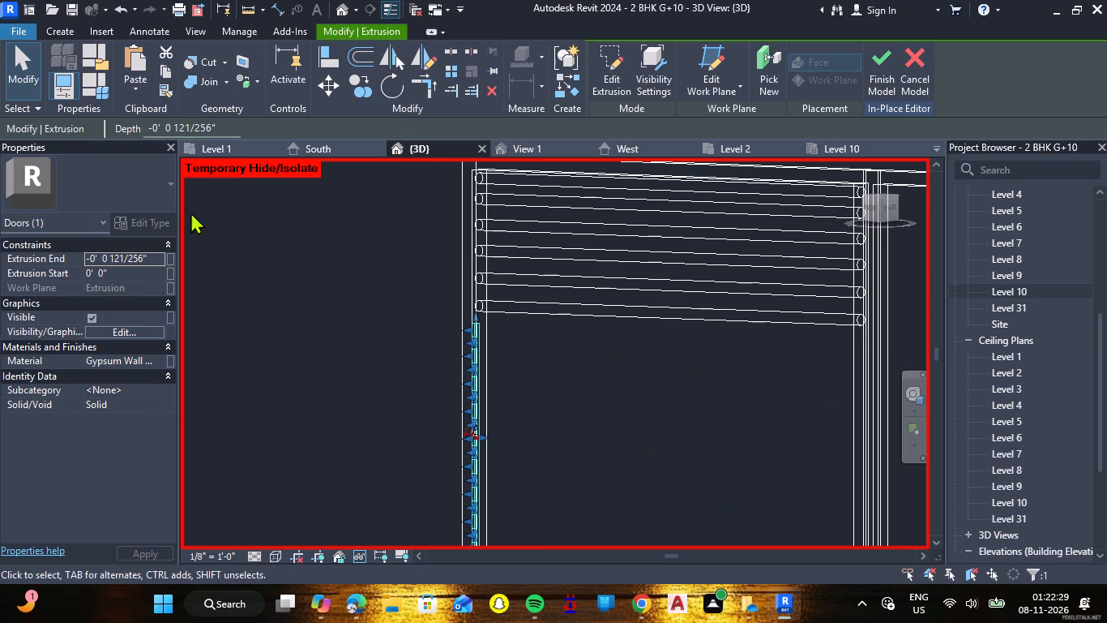
click(150, 257)
drag(150, 257, 9, 256)
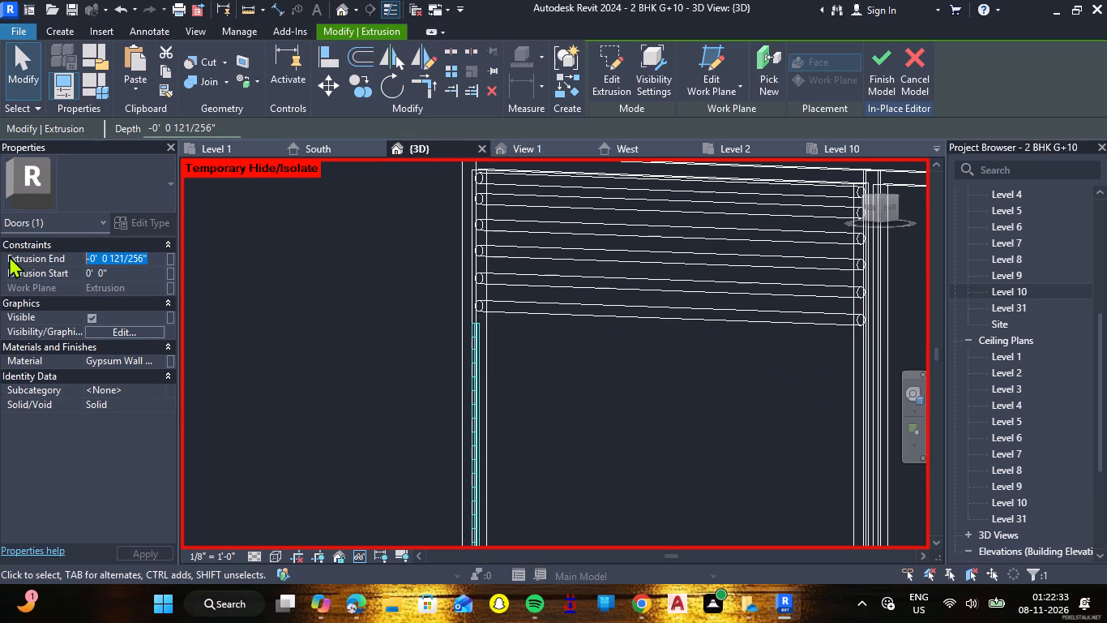
text(1')
key(Return)
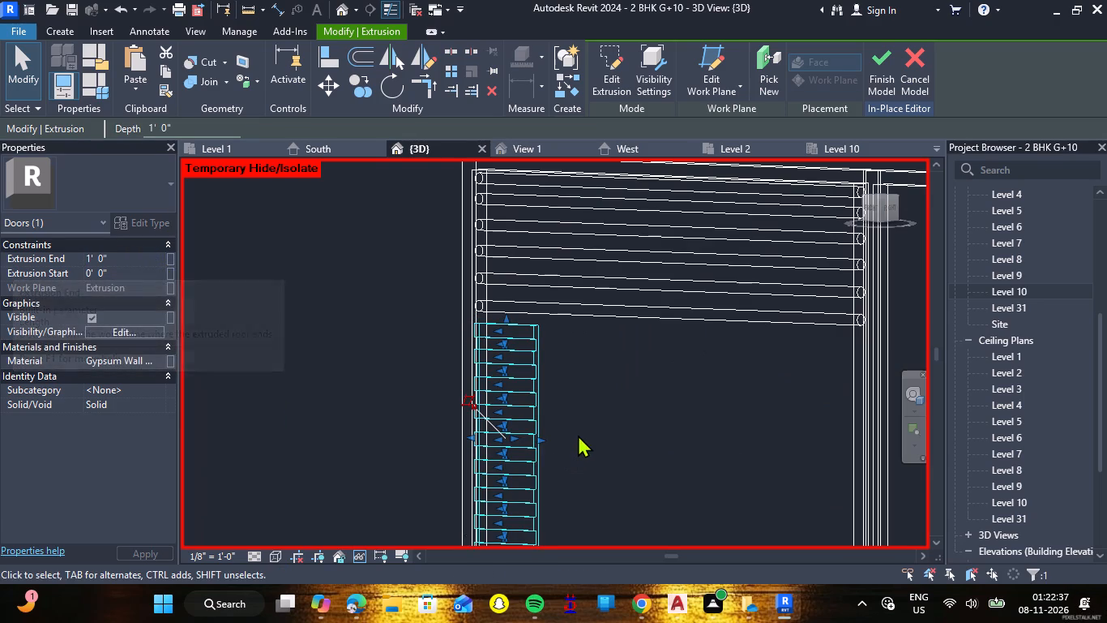
Stretch the notched extrusion's free end to the first frame's opposite inner edge, an extrusion end of about 6' 5 1/2".
drag(544, 440, 853, 463)
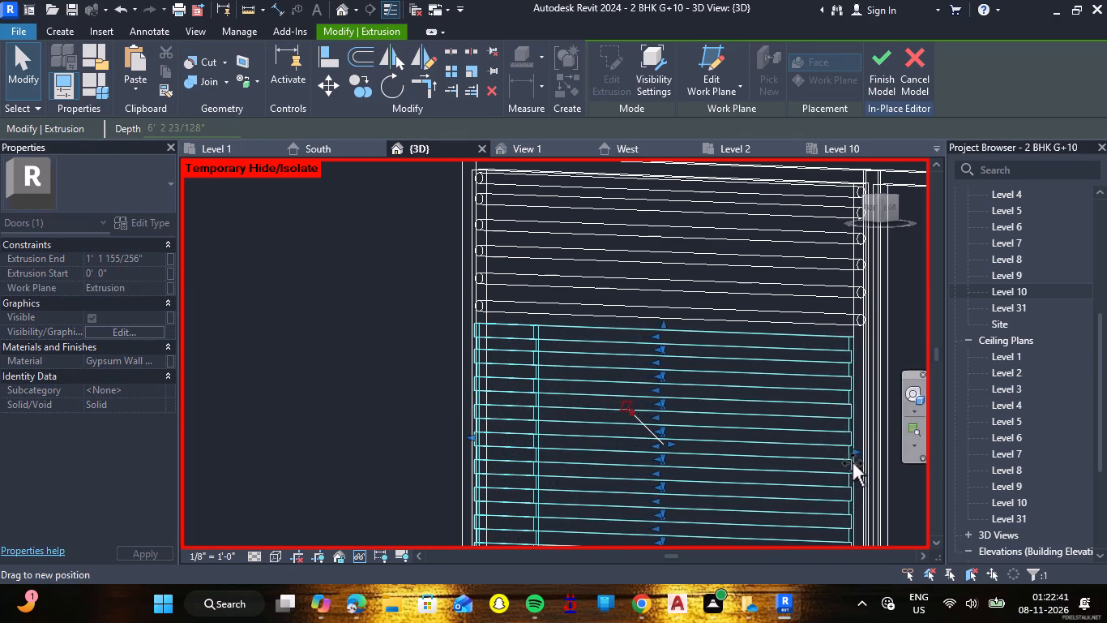
drag(853, 463, 854, 463)
scroll(745, 438, down, 4)
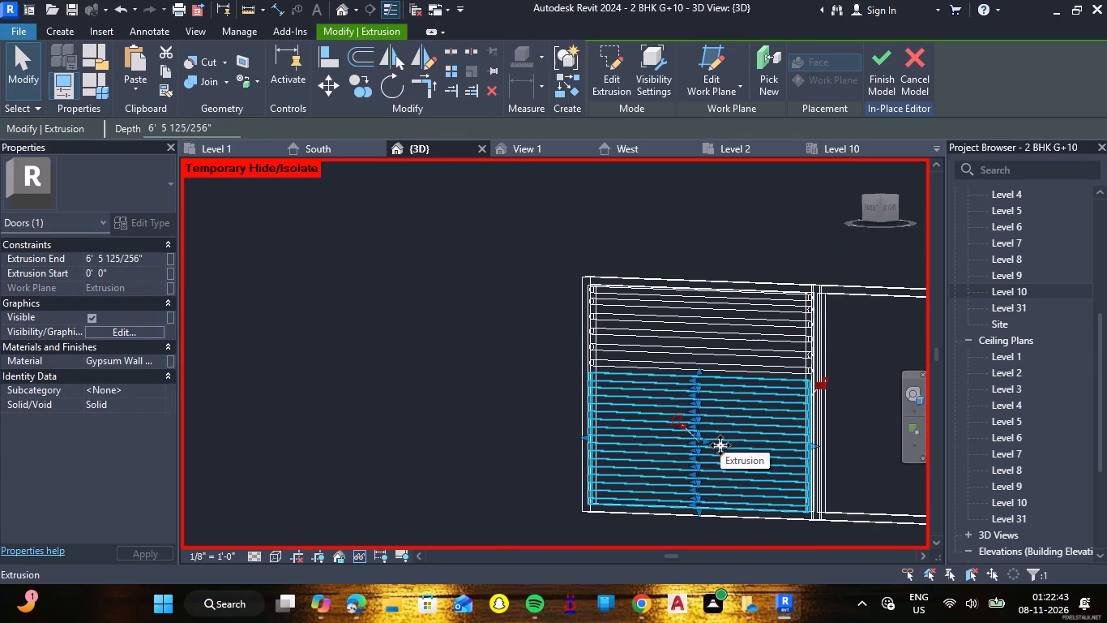
shift+middle_drag(689, 439, 800, 445)
shift+right_drag(688, 439, 800, 445)
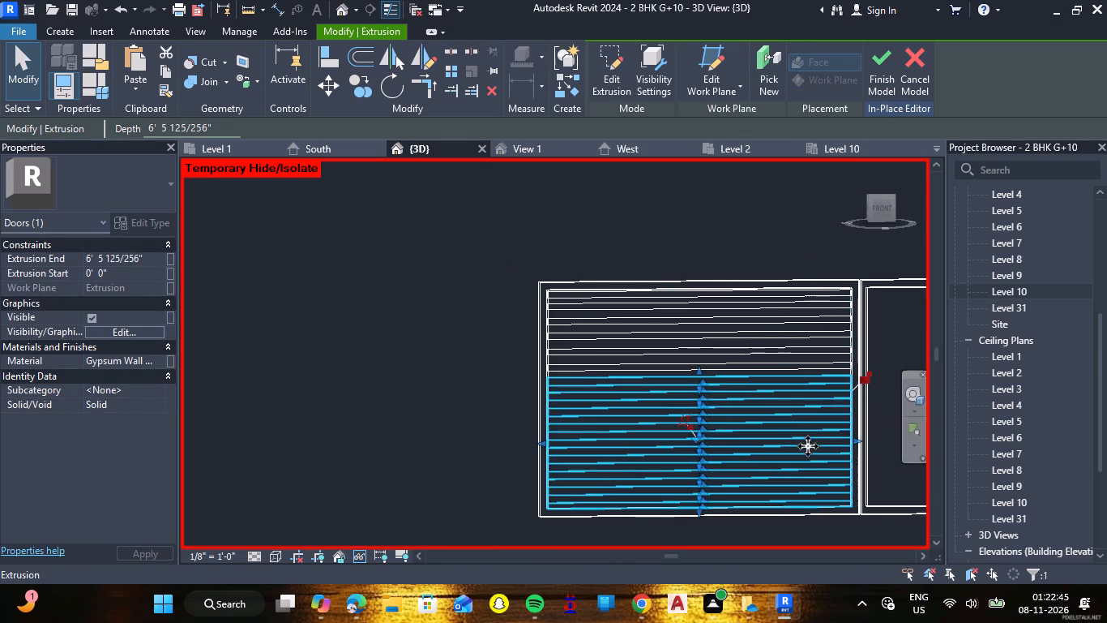
scroll(865, 464, up, 6)
middle_drag(894, 480, 722, 372)
scroll(723, 383, down, 3)
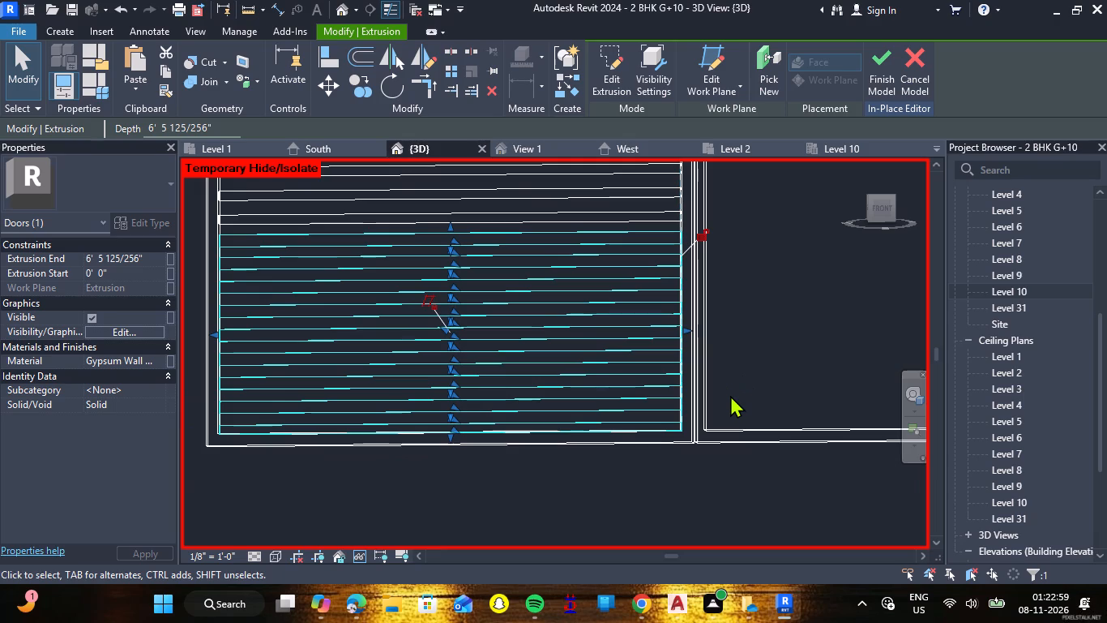
click(646, 489)
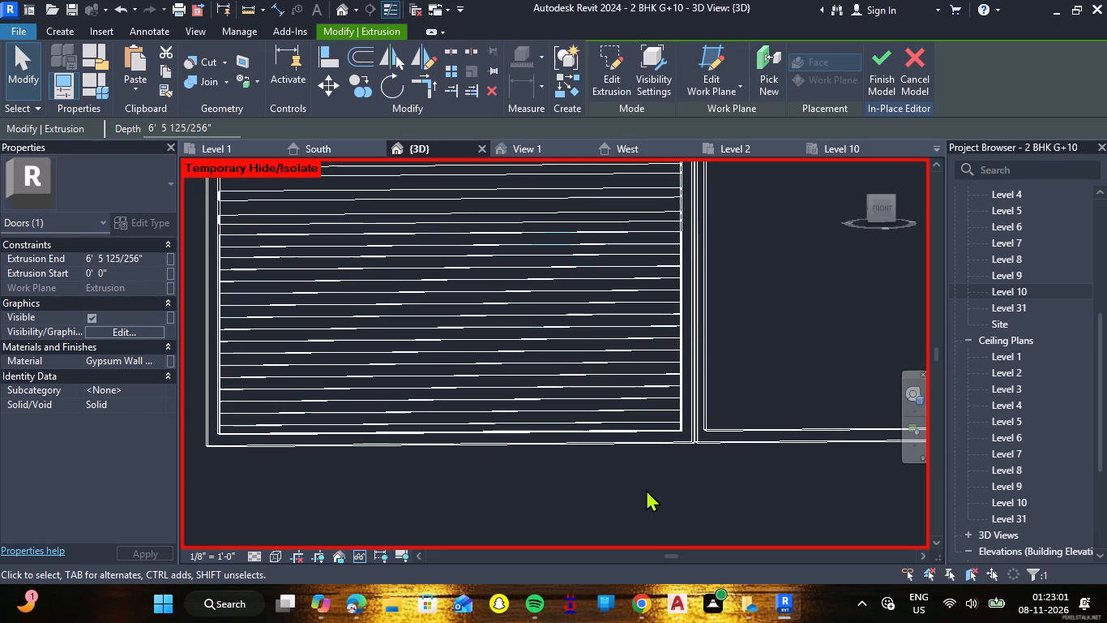
Set the 3D view's visual style to Consistent Colors.
scroll(556, 461, down, 3)
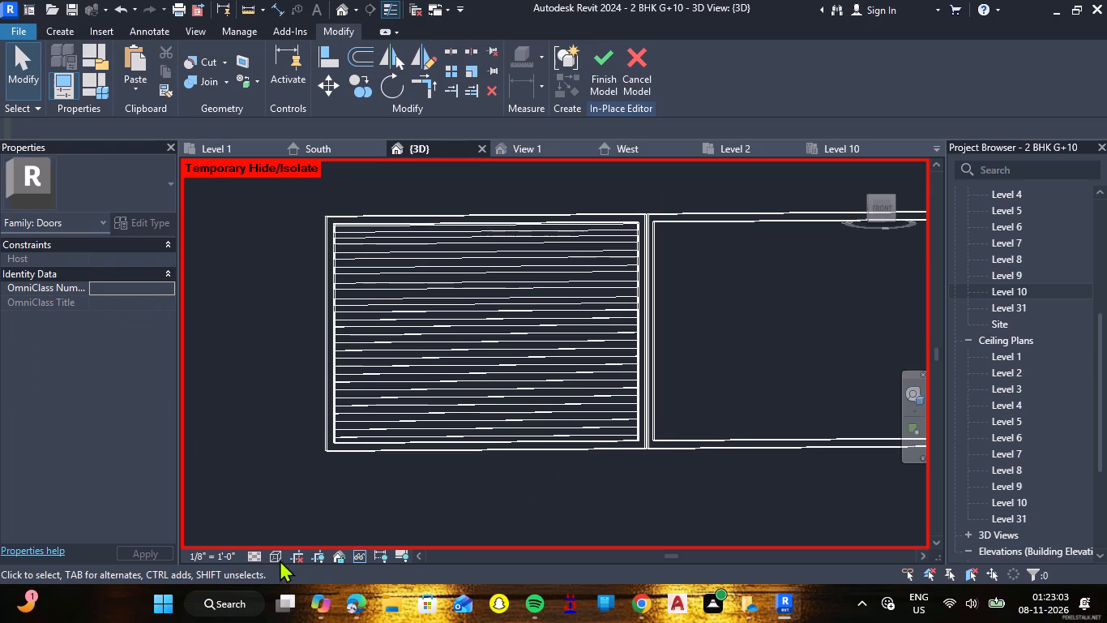
click(269, 554)
click(318, 509)
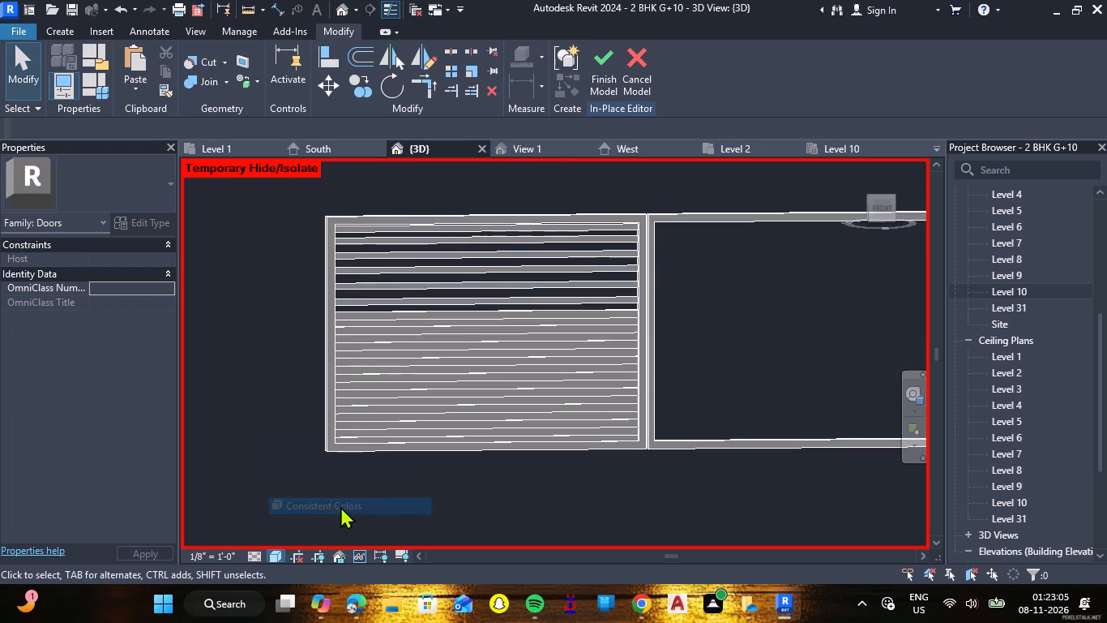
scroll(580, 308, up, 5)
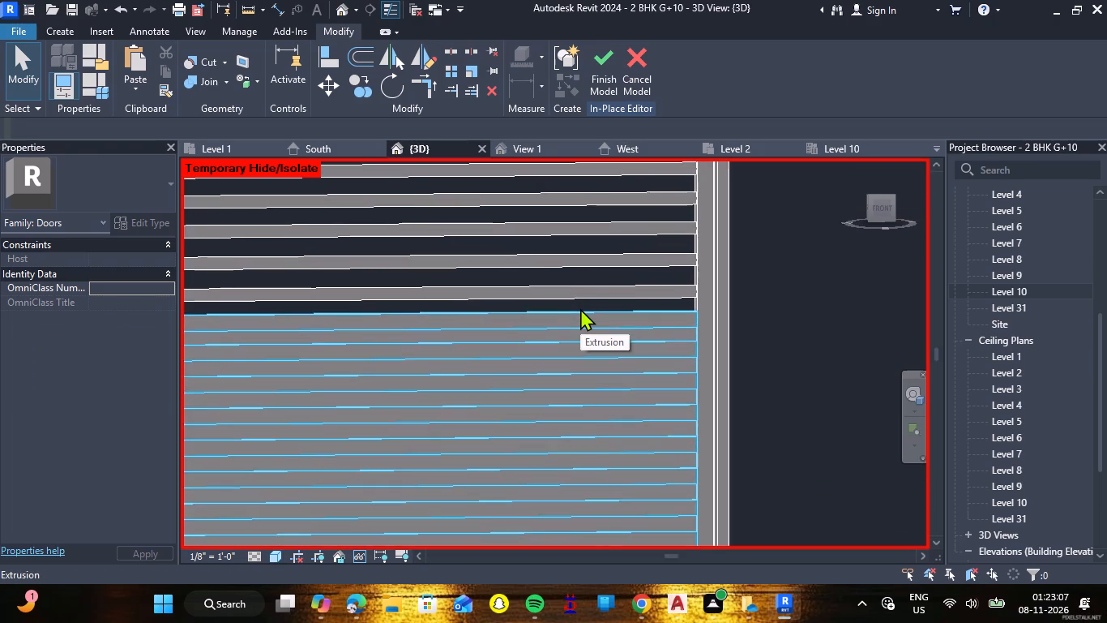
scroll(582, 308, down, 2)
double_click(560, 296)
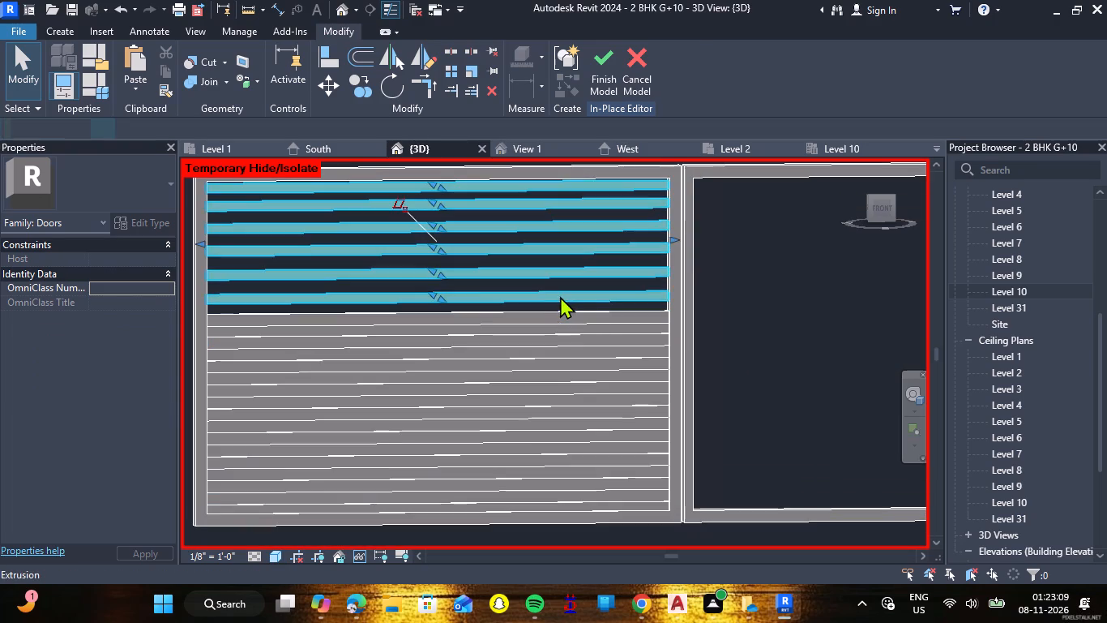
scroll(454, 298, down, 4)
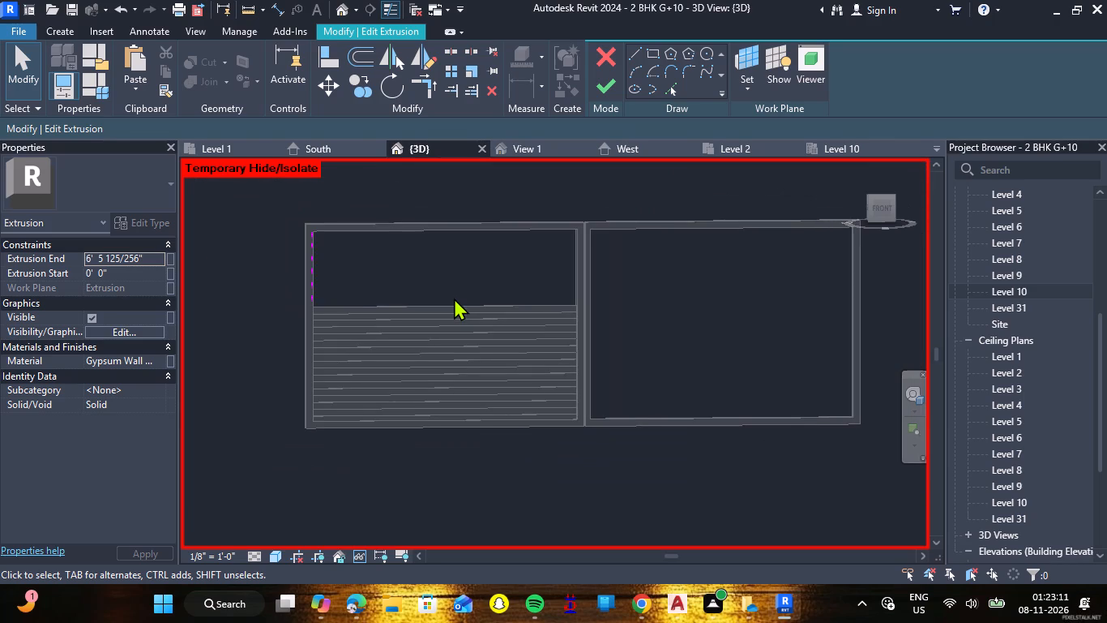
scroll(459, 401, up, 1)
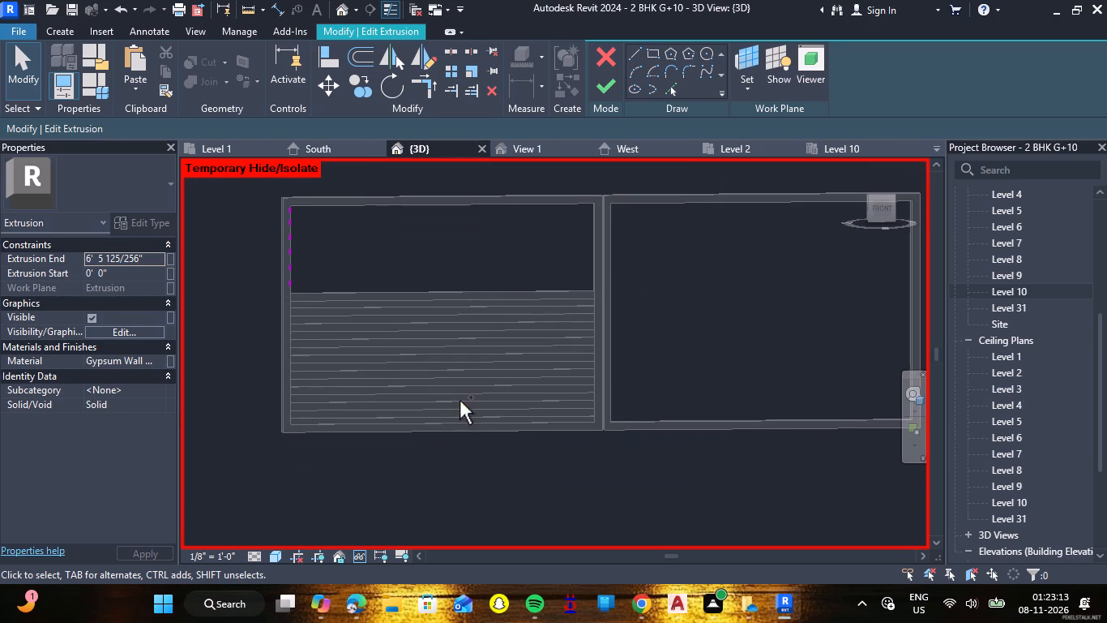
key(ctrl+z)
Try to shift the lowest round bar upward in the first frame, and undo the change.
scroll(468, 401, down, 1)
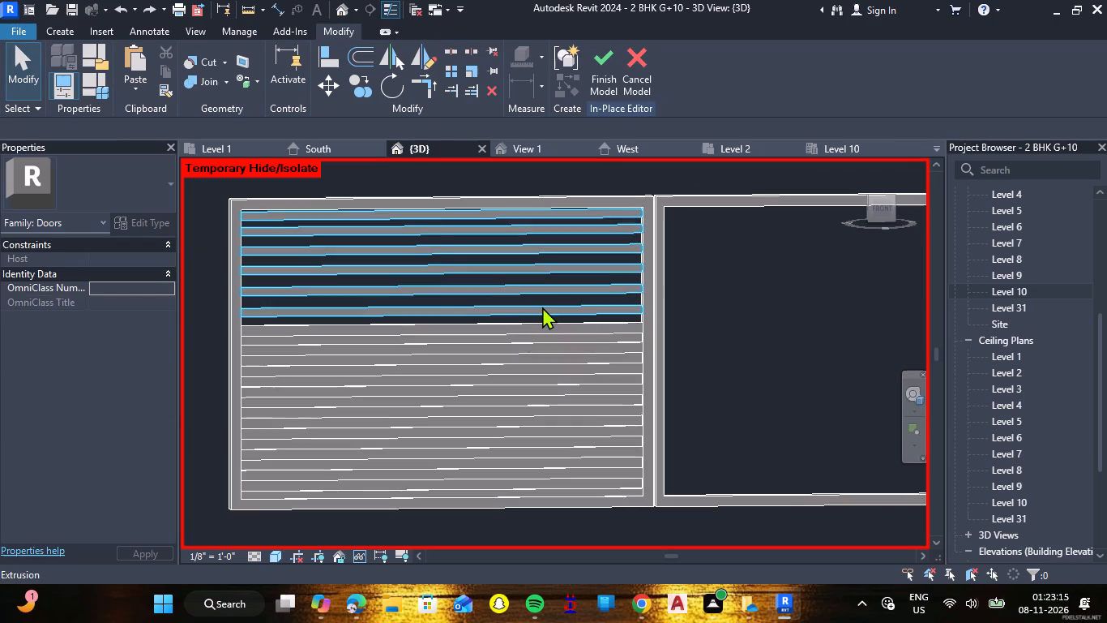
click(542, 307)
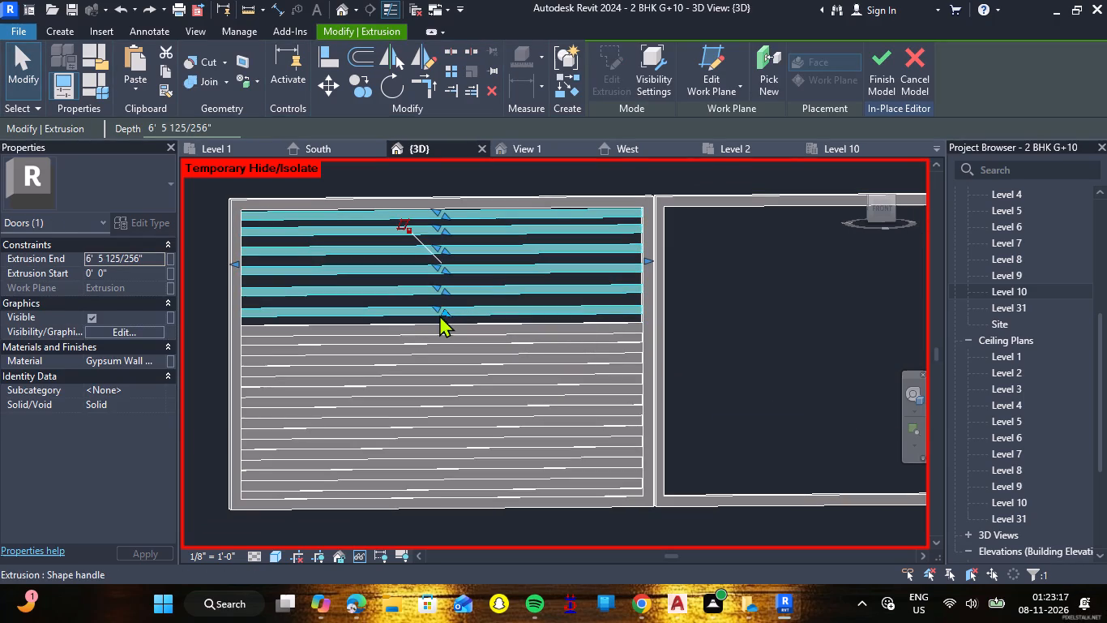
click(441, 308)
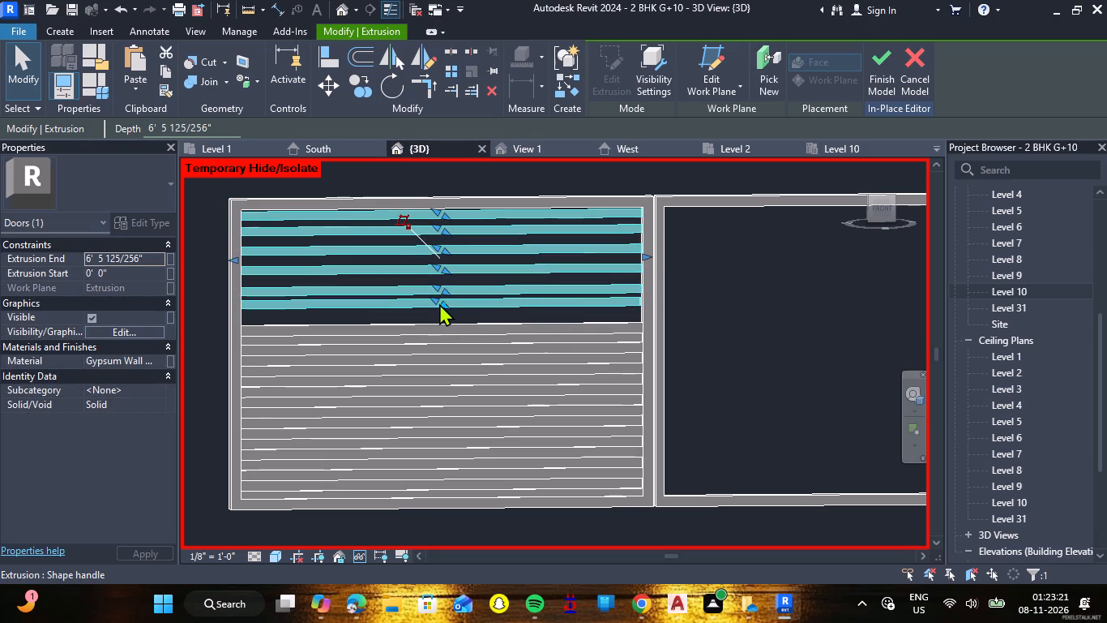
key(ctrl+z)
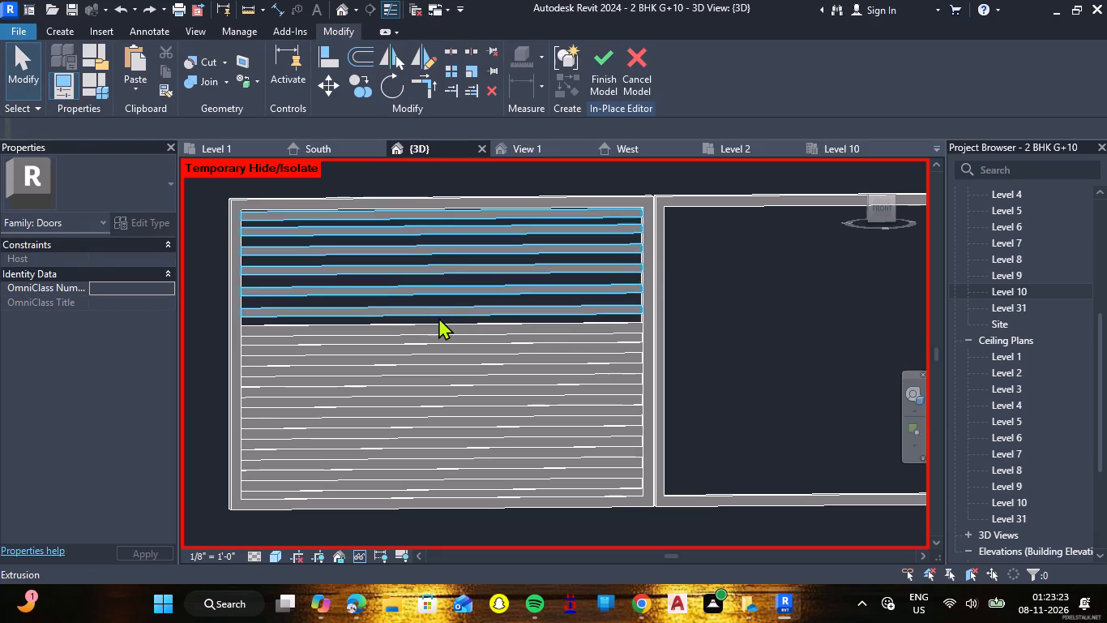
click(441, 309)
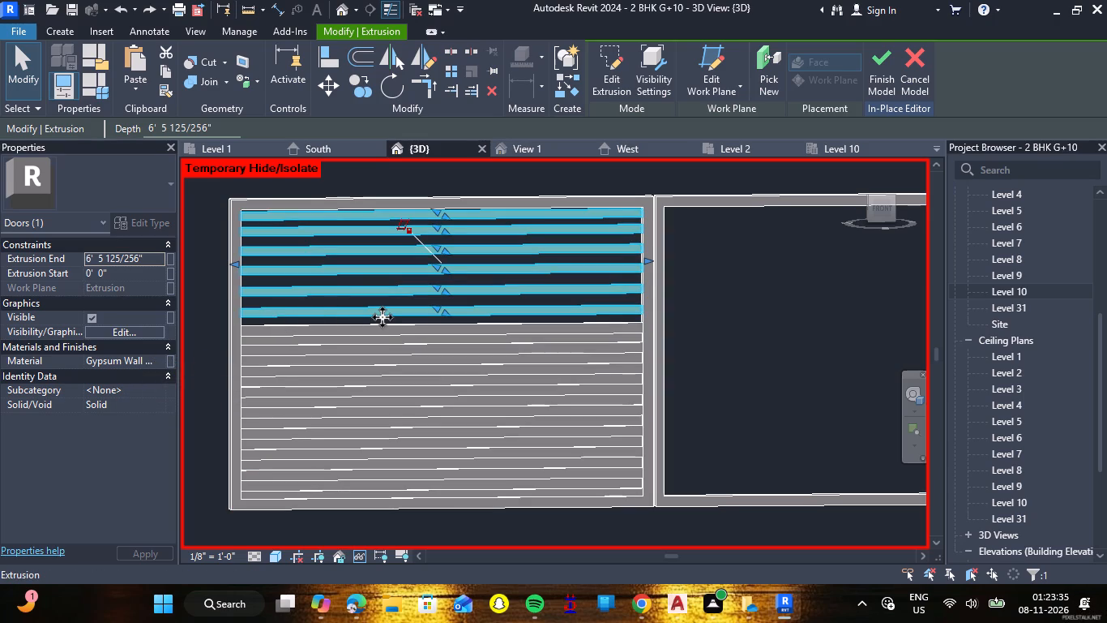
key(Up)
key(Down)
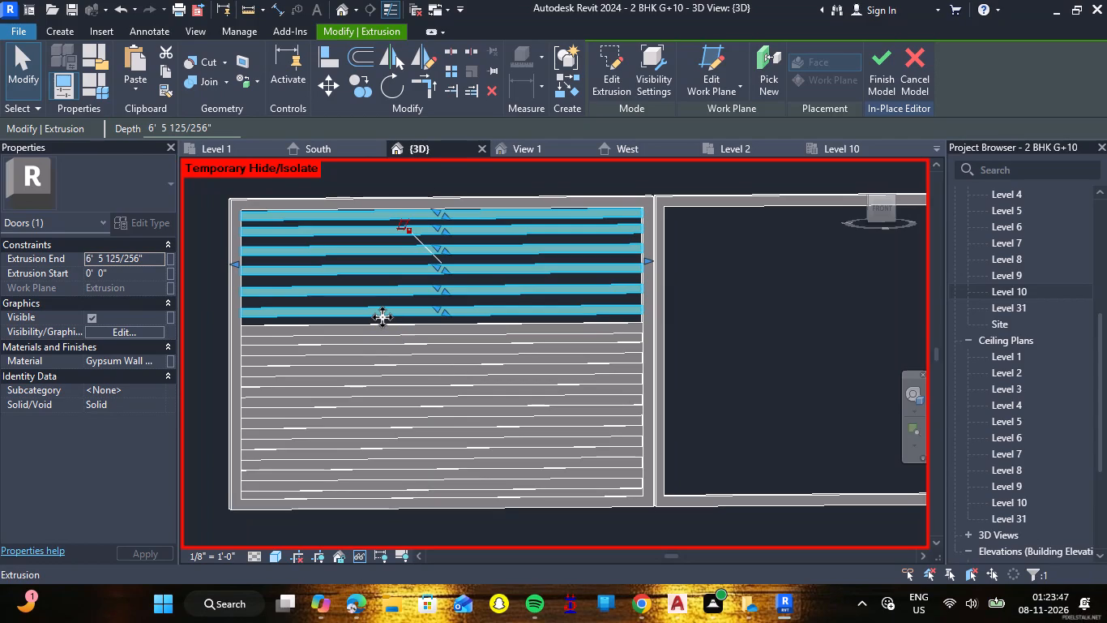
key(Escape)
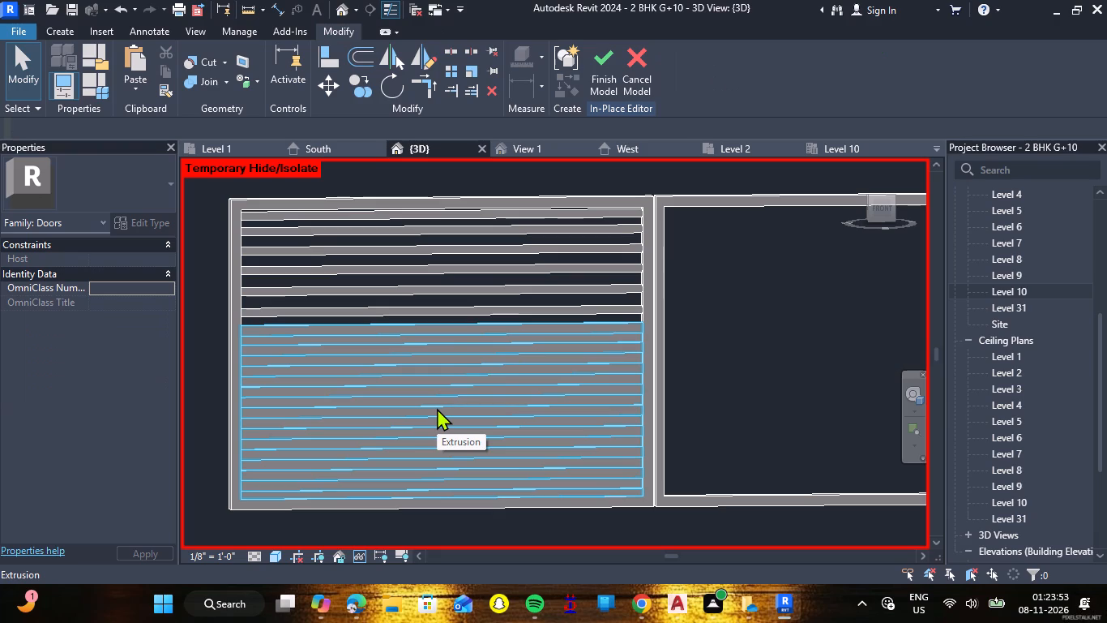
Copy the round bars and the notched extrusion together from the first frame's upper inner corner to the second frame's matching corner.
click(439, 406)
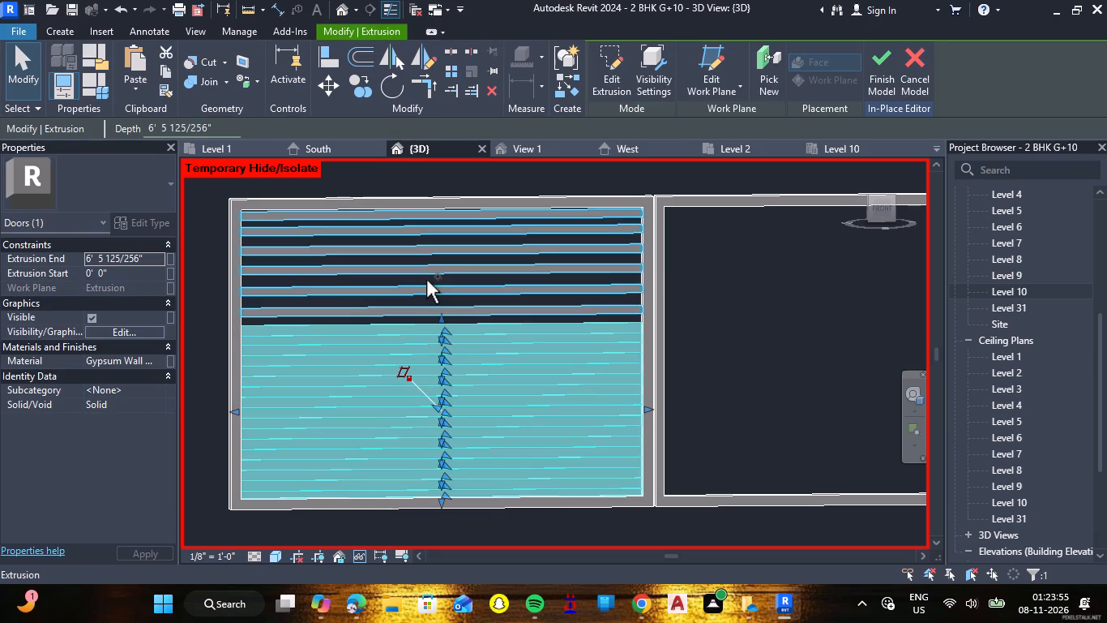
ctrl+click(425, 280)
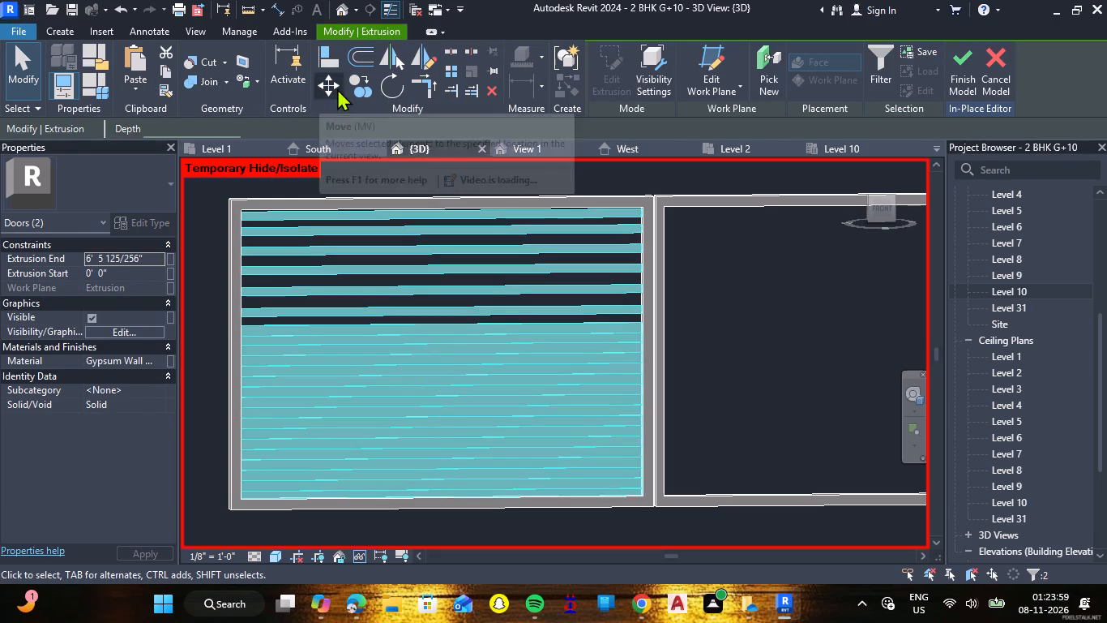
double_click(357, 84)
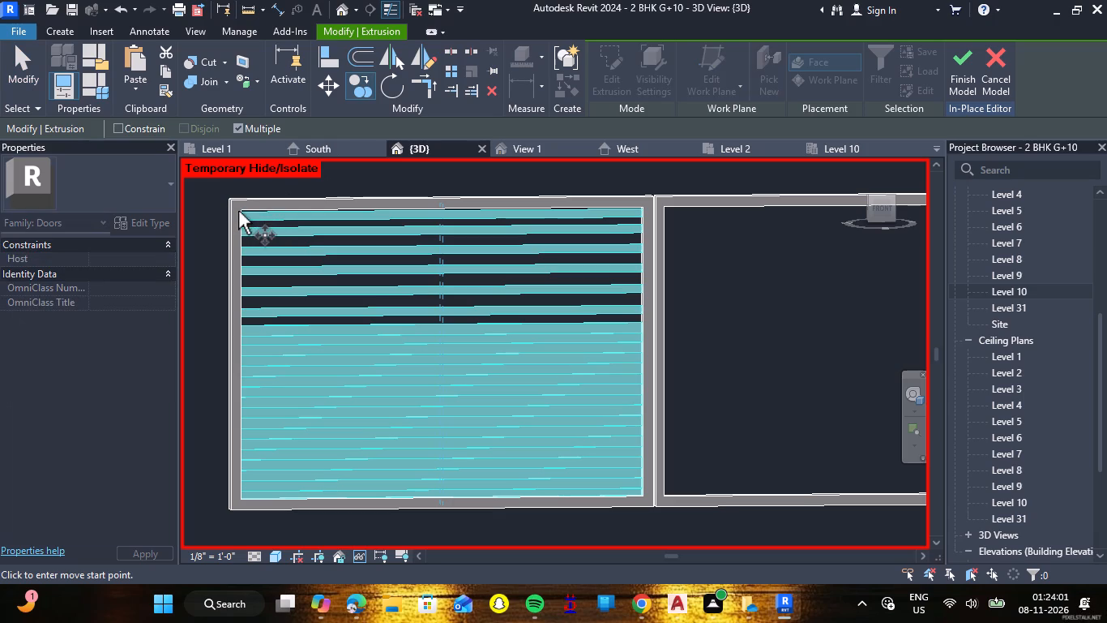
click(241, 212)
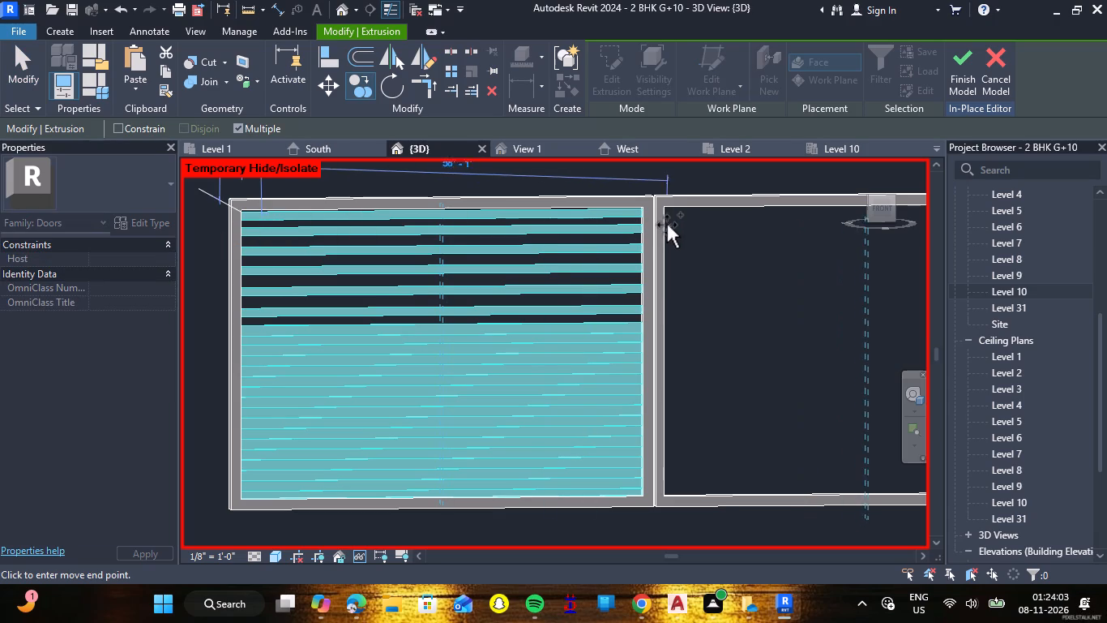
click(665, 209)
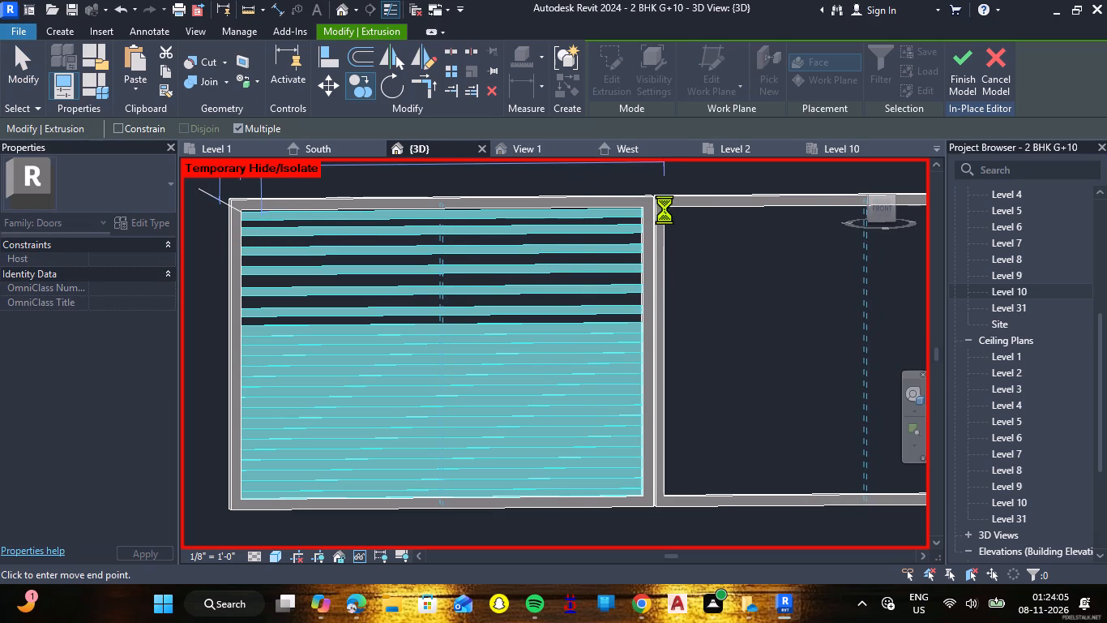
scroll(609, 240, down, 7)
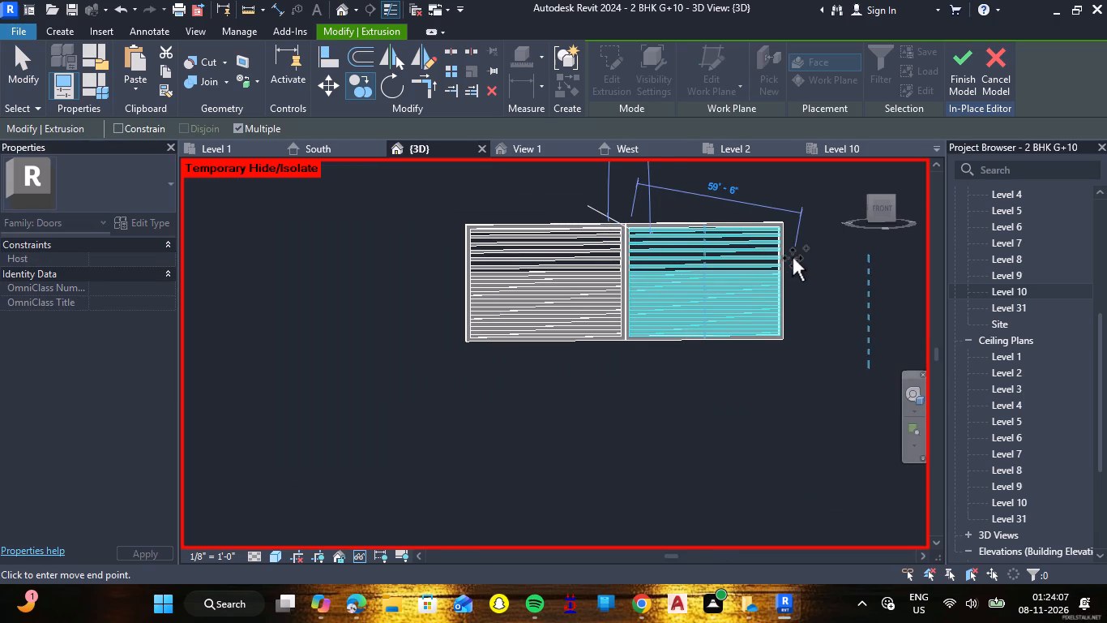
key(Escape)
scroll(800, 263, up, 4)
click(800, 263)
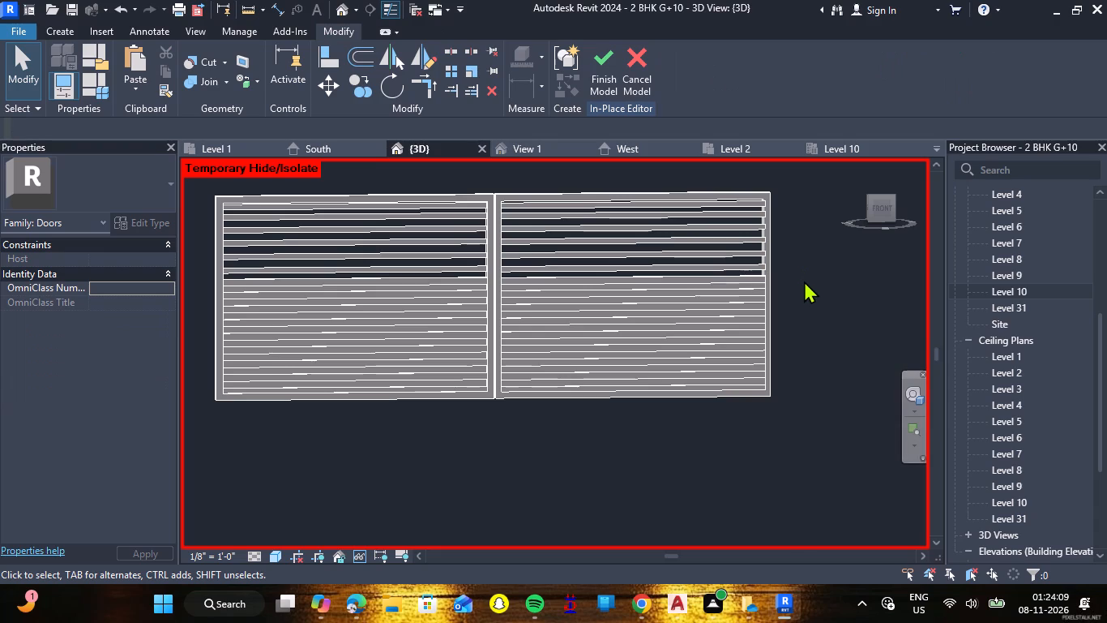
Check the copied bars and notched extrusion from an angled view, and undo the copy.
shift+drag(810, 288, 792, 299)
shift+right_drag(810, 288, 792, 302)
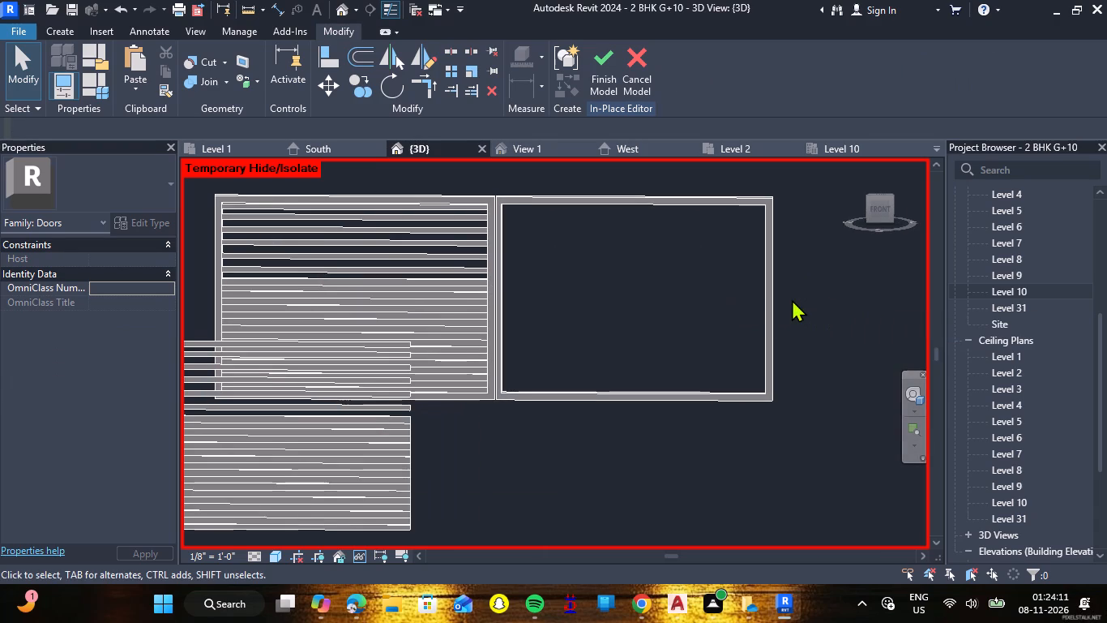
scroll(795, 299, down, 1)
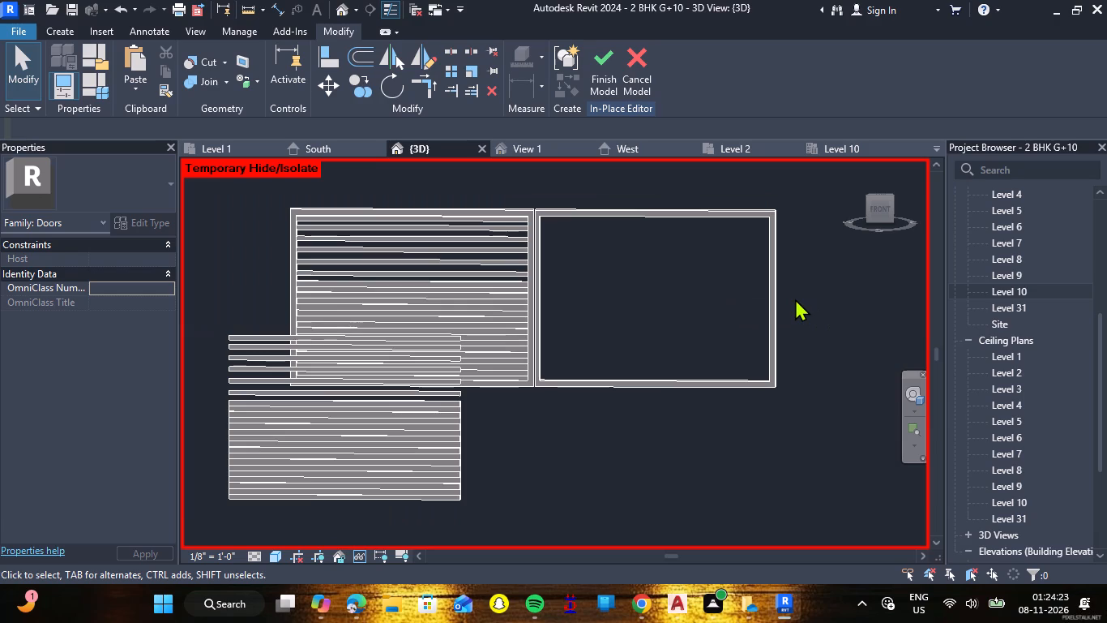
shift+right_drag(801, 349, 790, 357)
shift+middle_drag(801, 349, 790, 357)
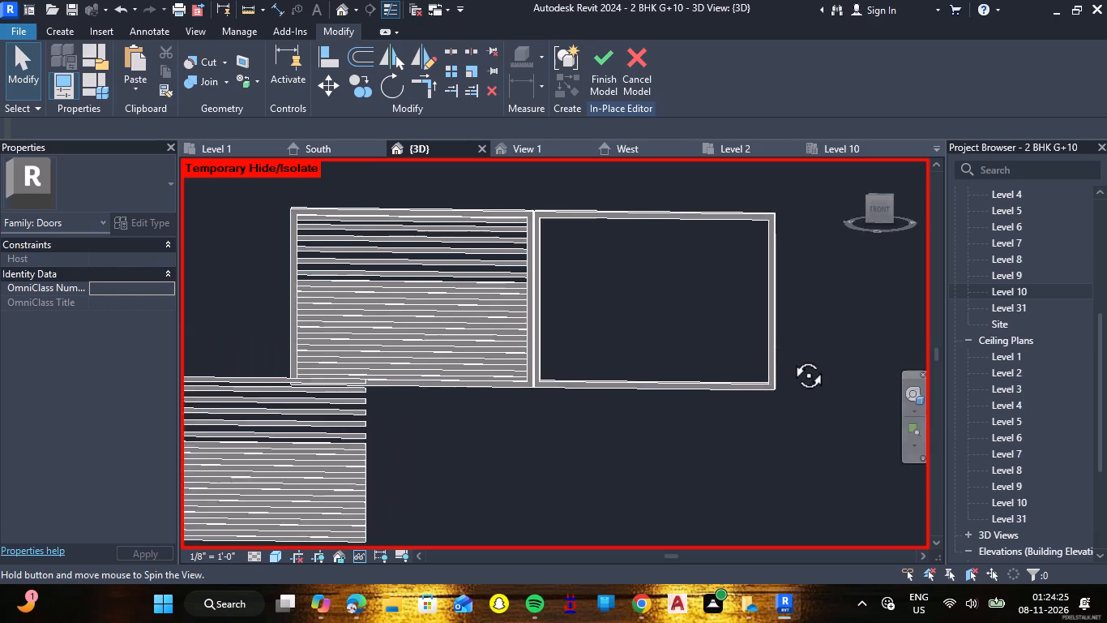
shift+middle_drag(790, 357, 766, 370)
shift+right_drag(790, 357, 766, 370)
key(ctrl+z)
In the front view, copy the round bars and notched extrusion from the first frame's upper-left inner corner to the second frame's matching corner.
scroll(766, 370, down, 7)
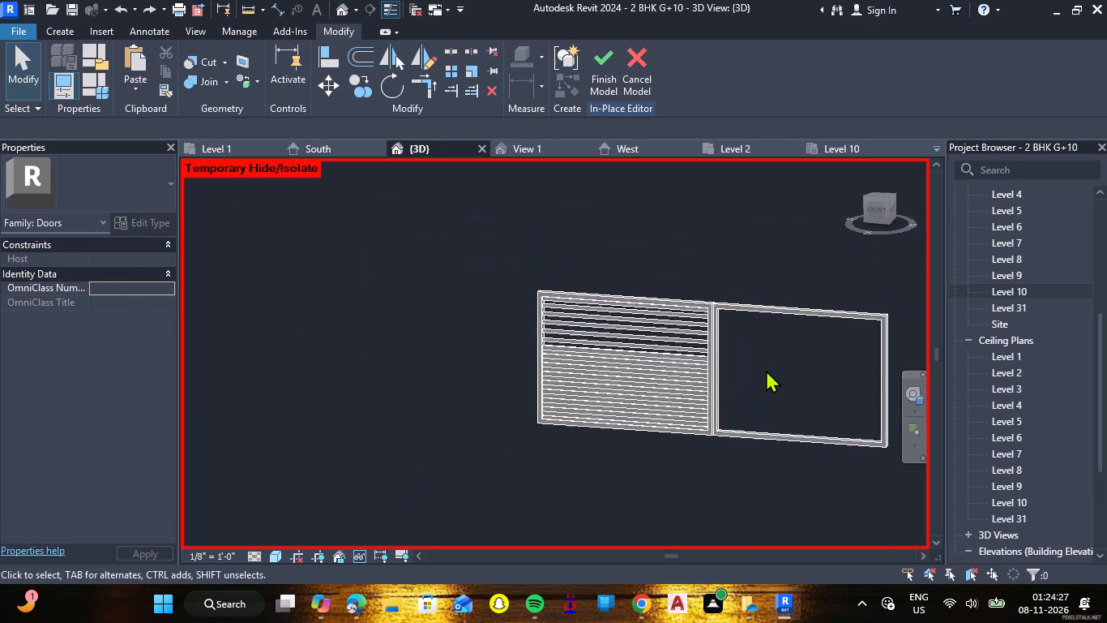
scroll(766, 370, down, 3)
click(871, 210)
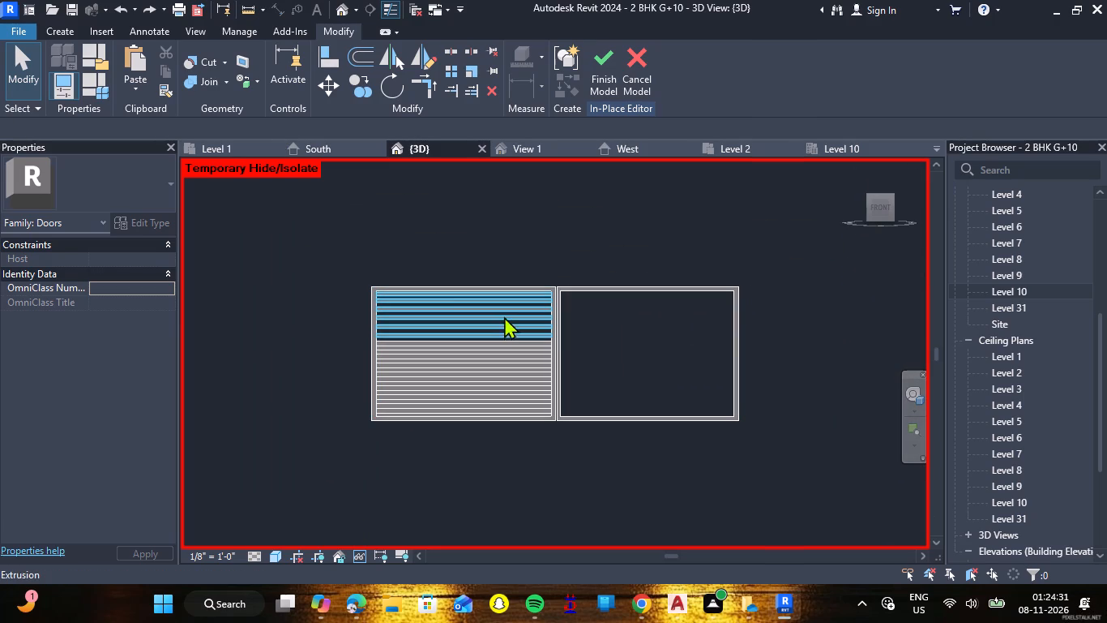
click(502, 325)
ctrl+click(493, 376)
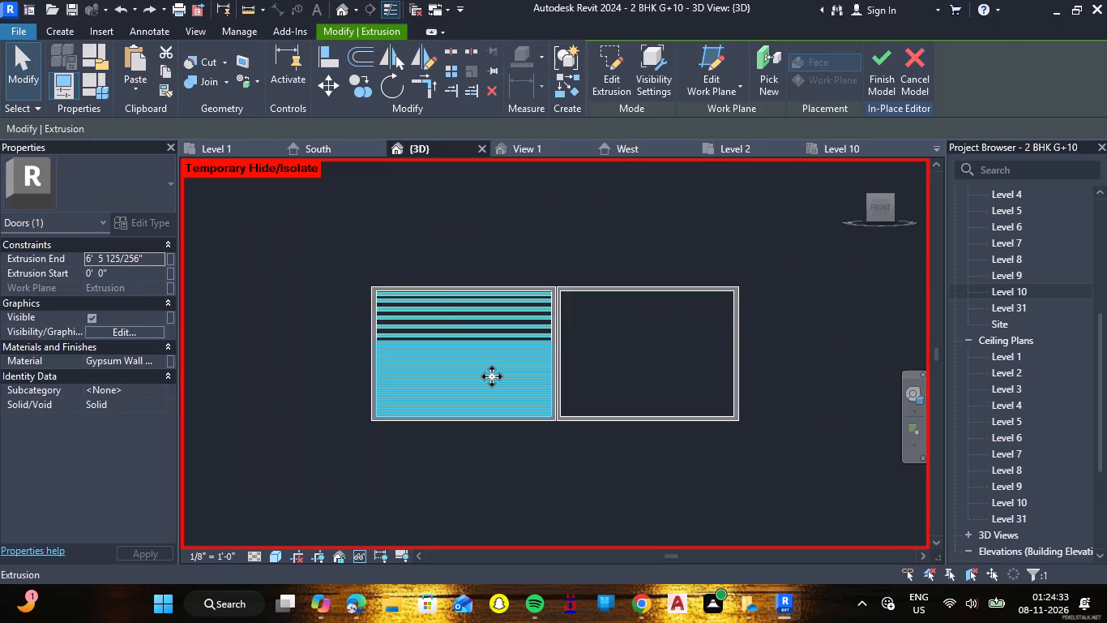
click(370, 90)
click(116, 130)
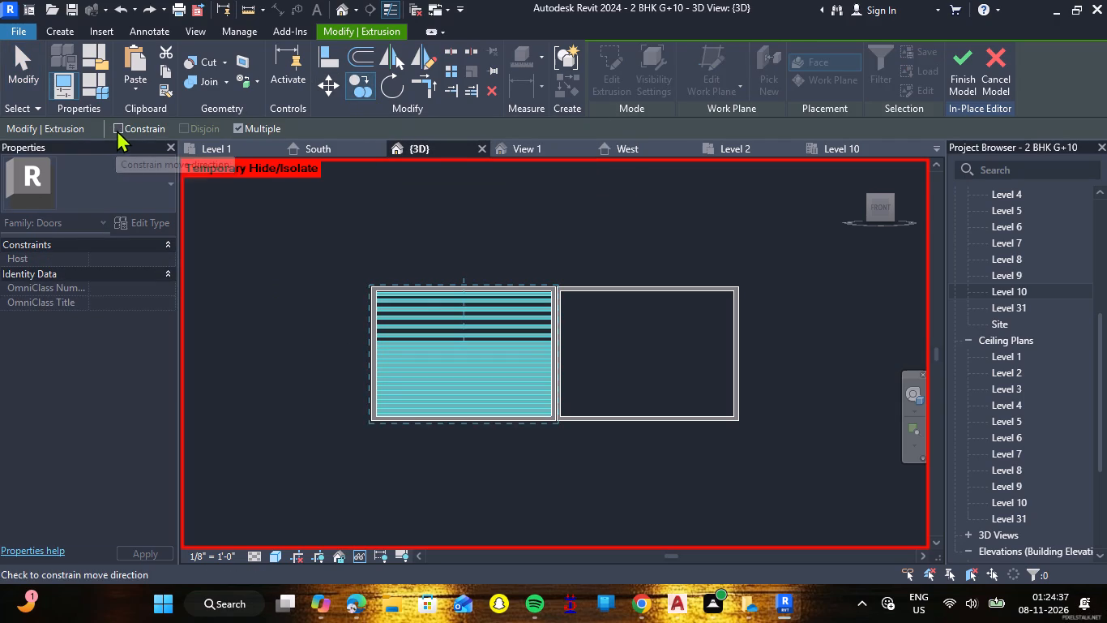
scroll(374, 290, up, 5)
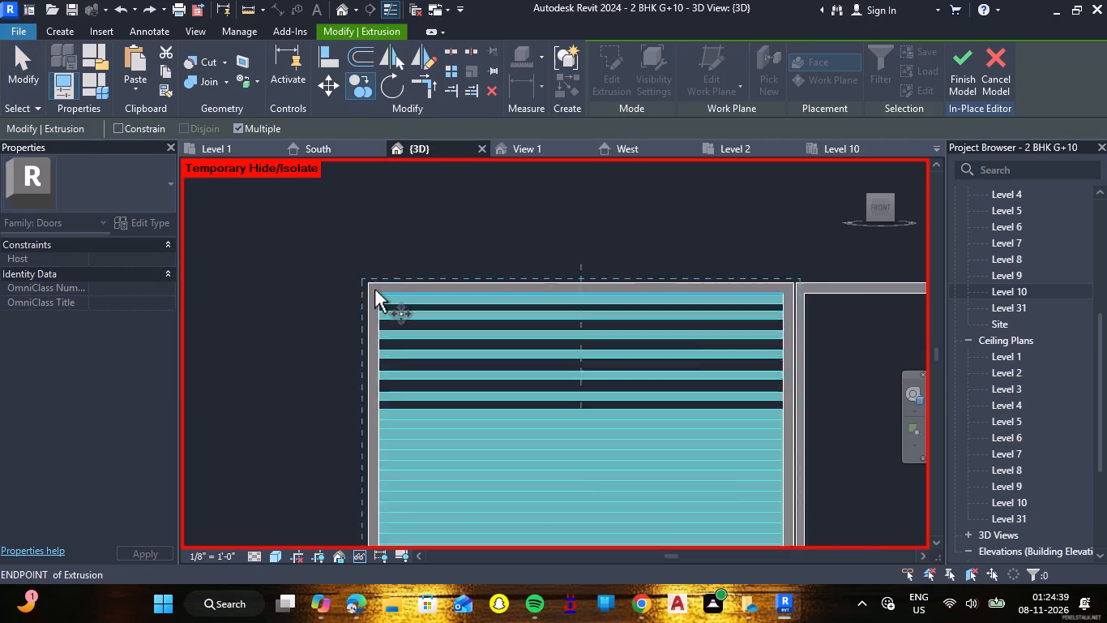
scroll(374, 290, up, 3)
click(381, 294)
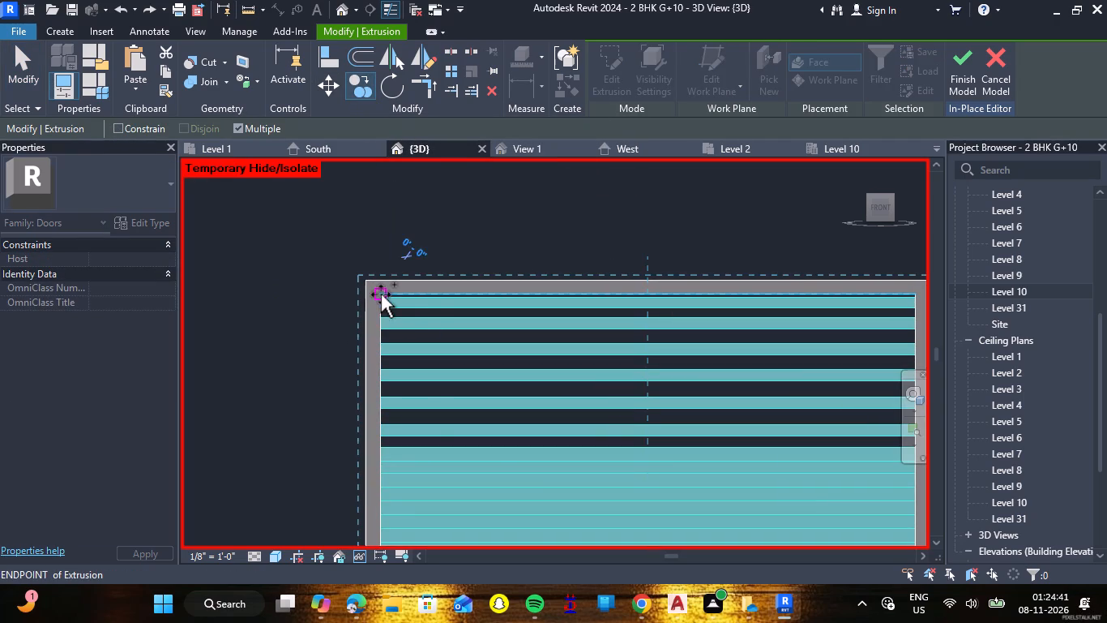
scroll(438, 305, down, 7)
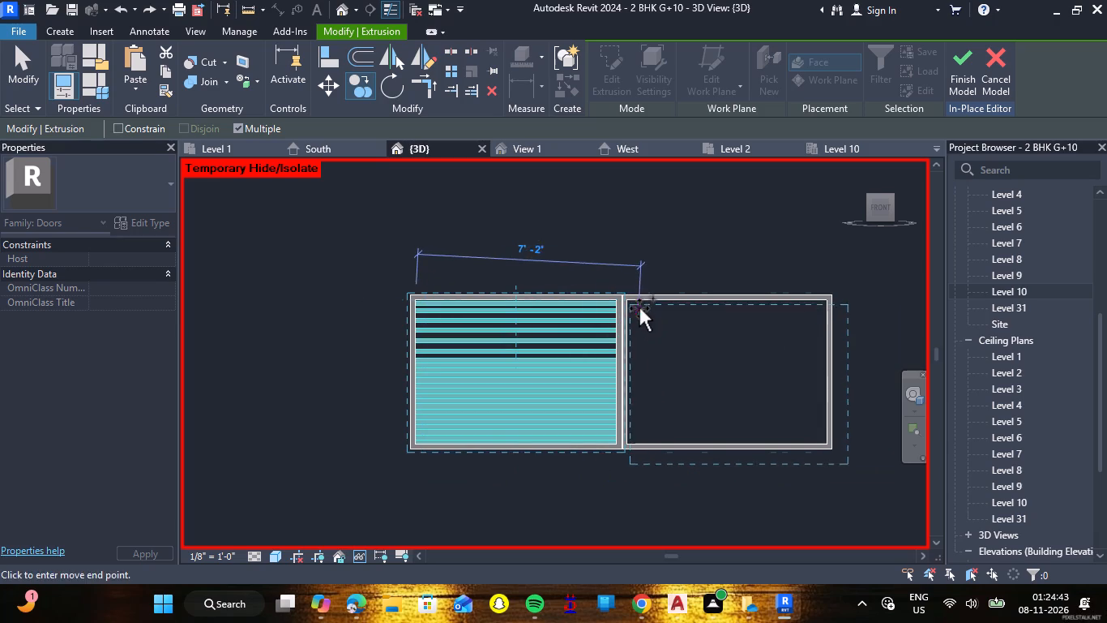
scroll(636, 303, up, 10)
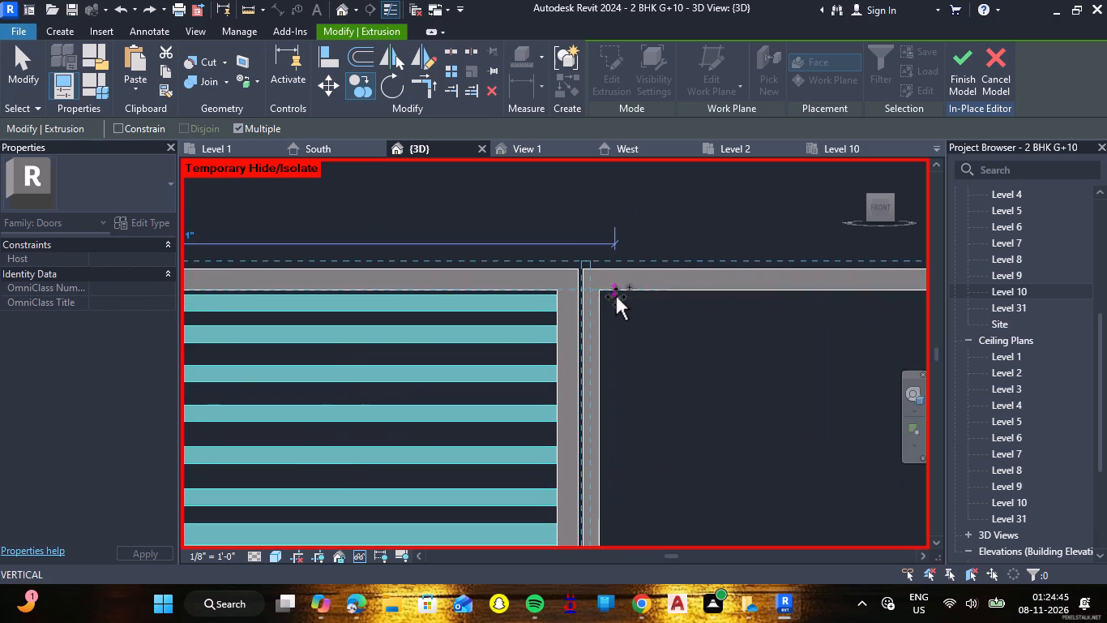
double_click(603, 291)
Choose the Door - Panel material for the notched-profile extrusion in the first frame.
scroll(603, 291, down, 12)
scroll(765, 435, up, 3)
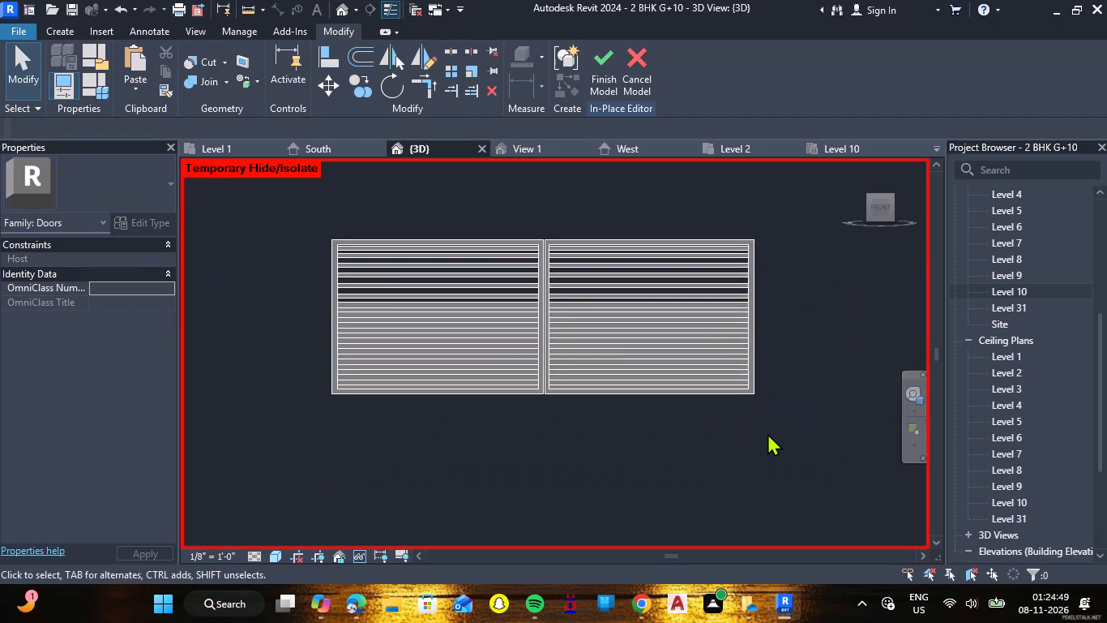
scroll(767, 433, up, 1)
scroll(792, 400, down, 1)
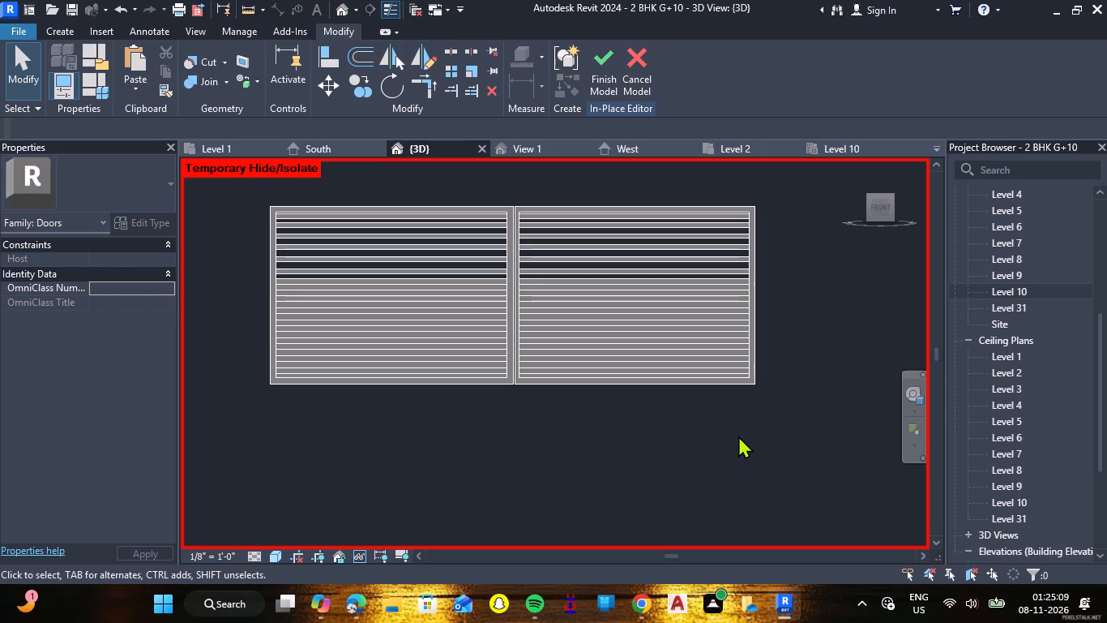
click(384, 340)
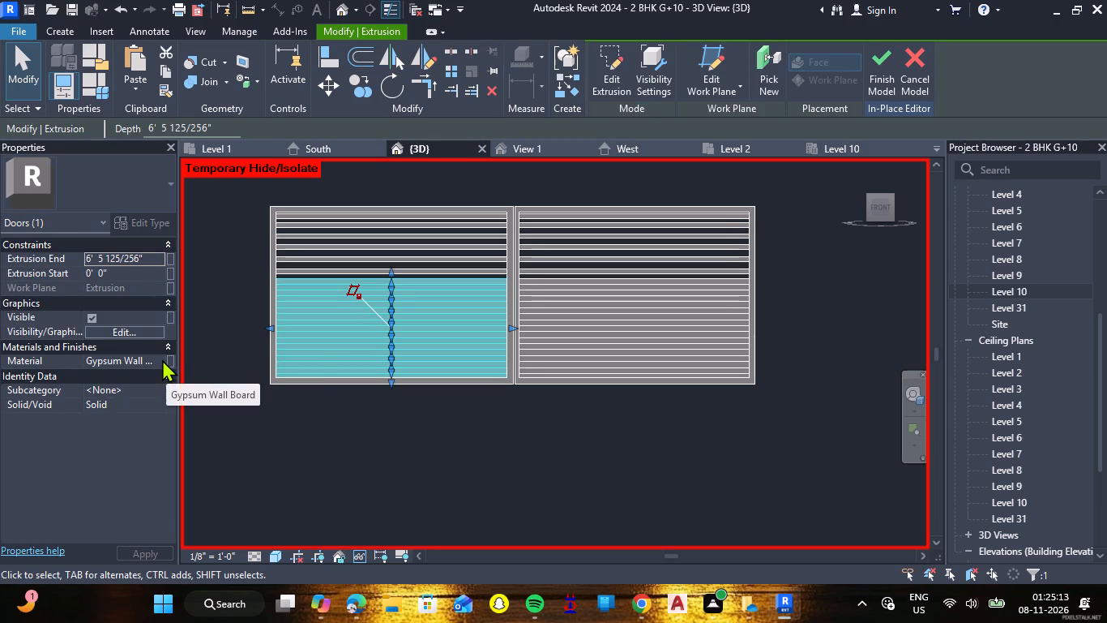
click(157, 363)
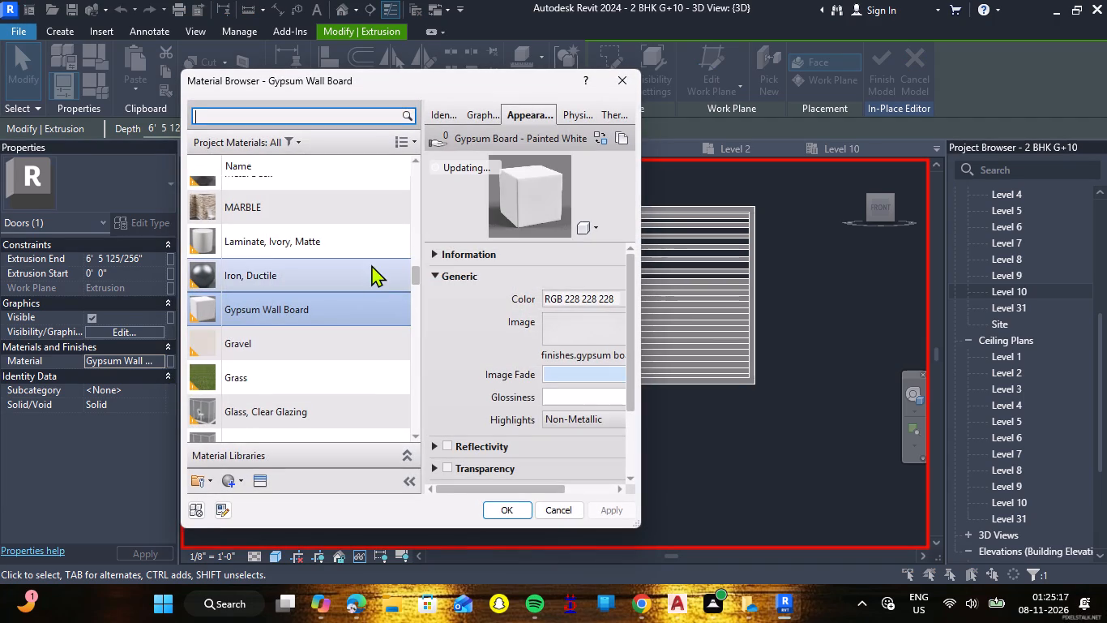
scroll(349, 262, down, 6)
scroll(347, 262, up, 3)
scroll(347, 262, down, 5)
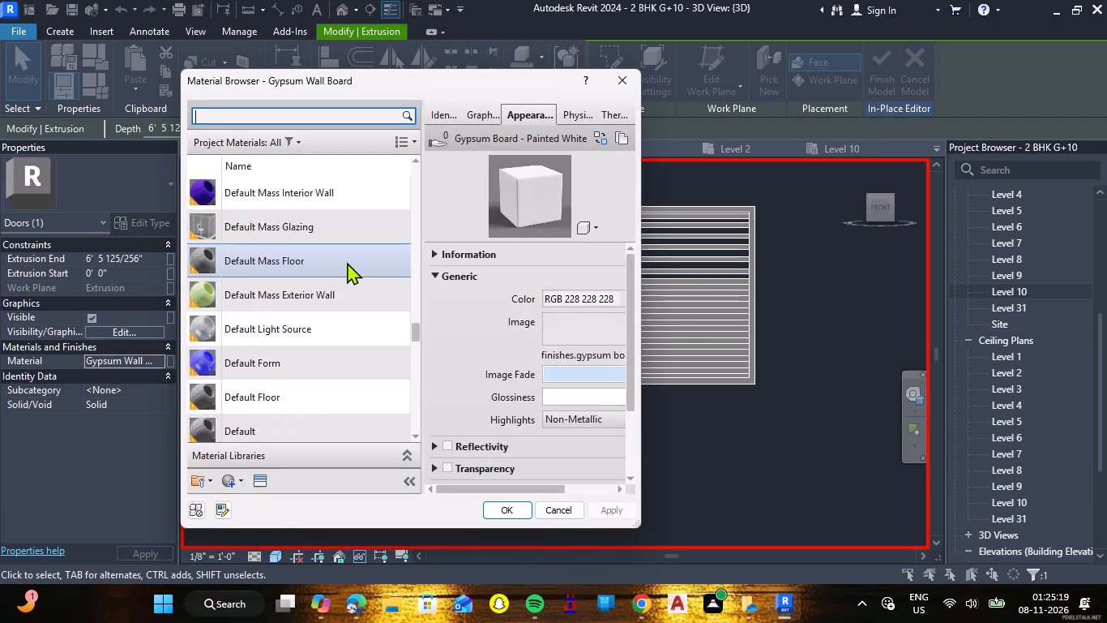
scroll(347, 262, up, 4)
scroll(347, 262, down, 11)
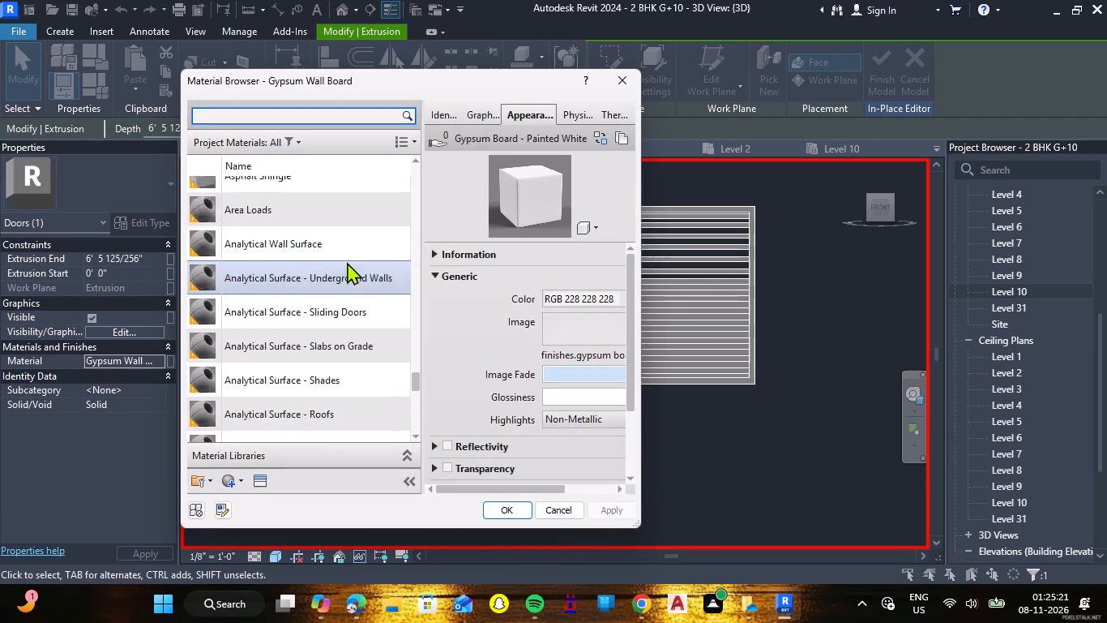
scroll(347, 262, down, 8)
scroll(347, 262, up, 12)
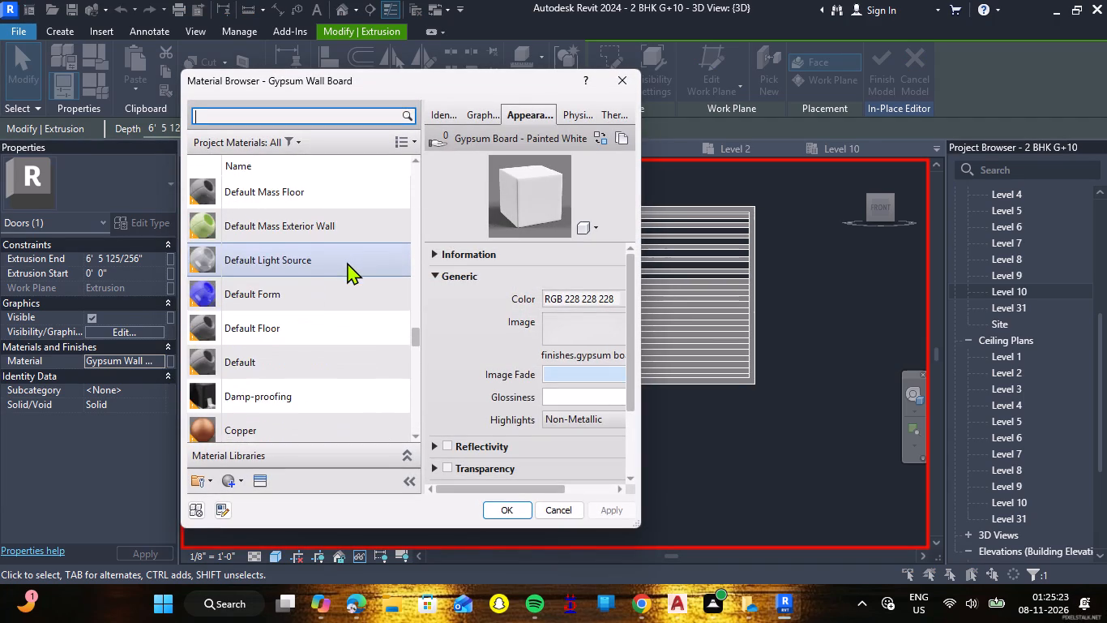
scroll(347, 262, up, 6)
scroll(347, 262, down, 1)
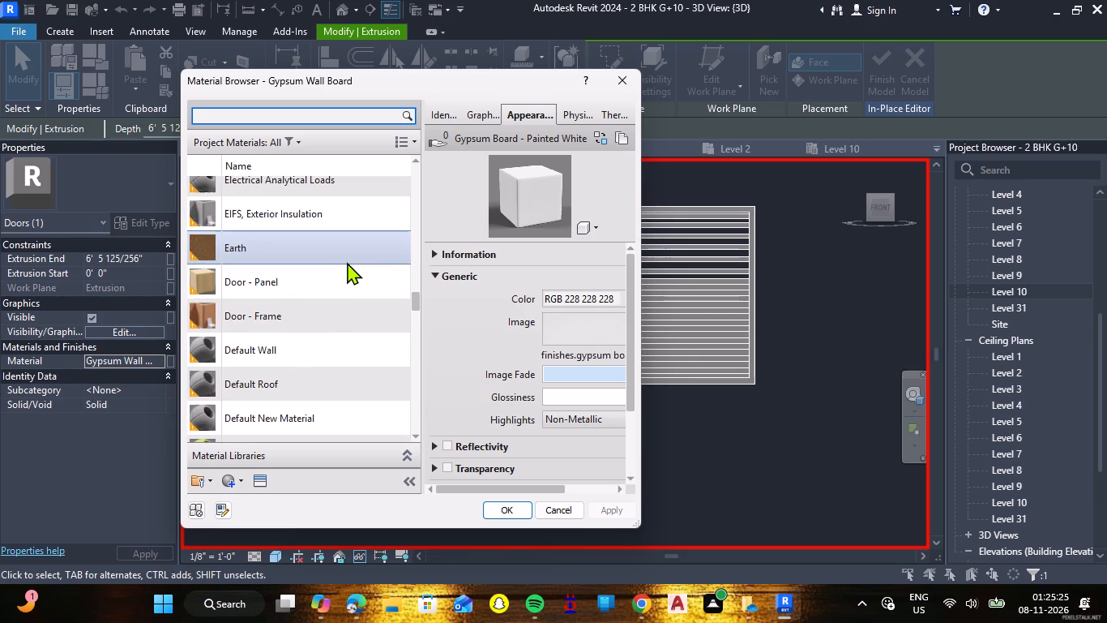
click(296, 310)
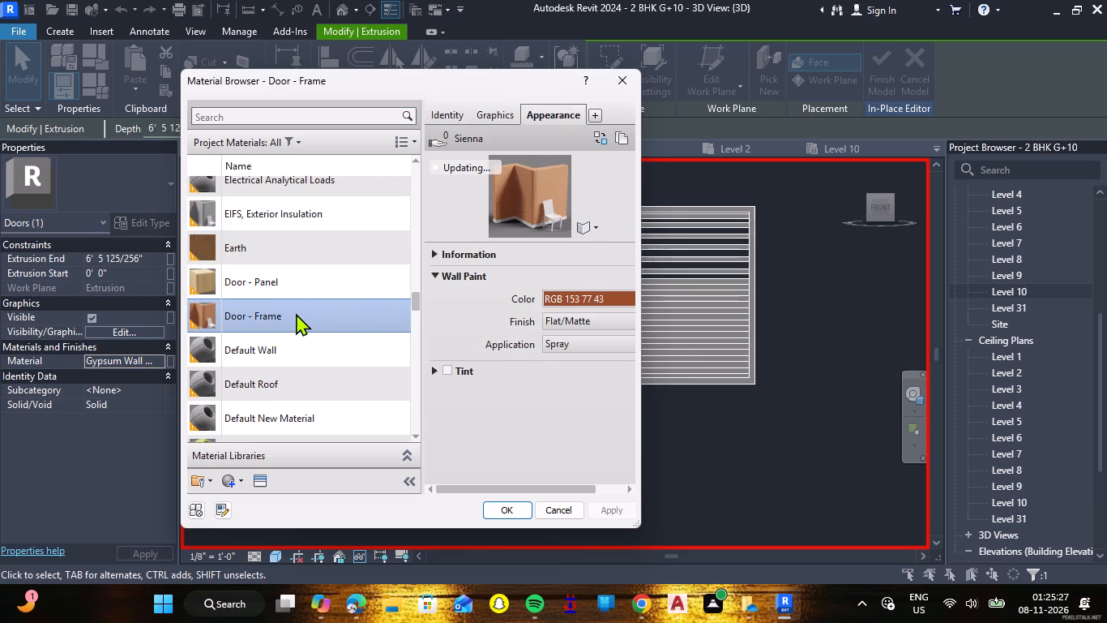
click(297, 290)
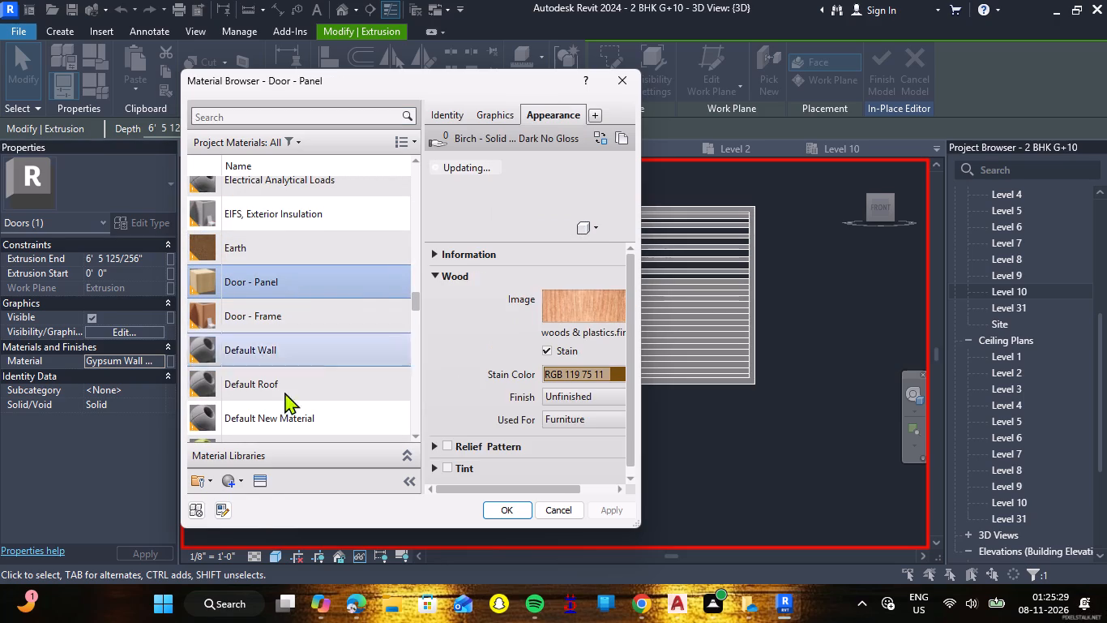
Replace the Door - Panel material's appearance with the wood asset Bamboo Dark - Semigloss and apply the material to the first frame's extrusion.
click(262, 484)
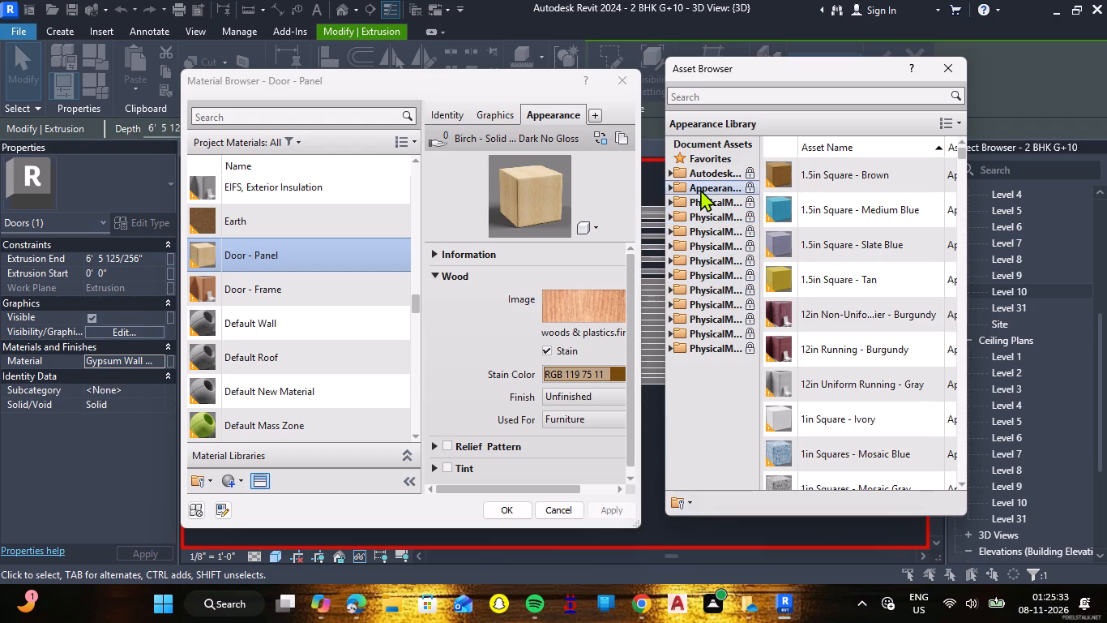
click(700, 189)
click(673, 190)
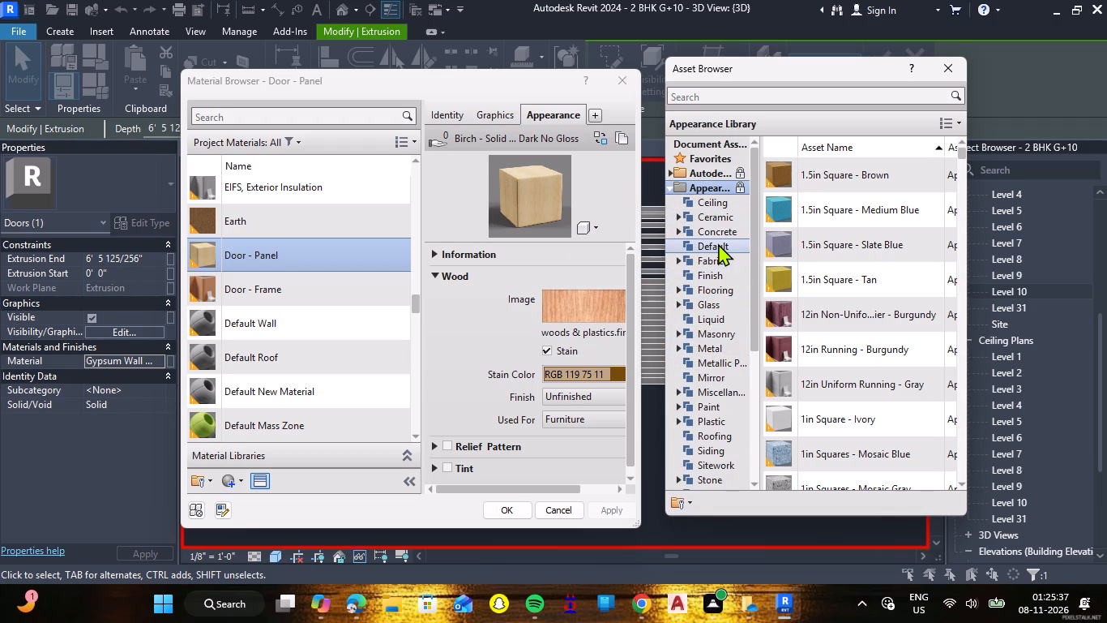
scroll(718, 243, down, 1)
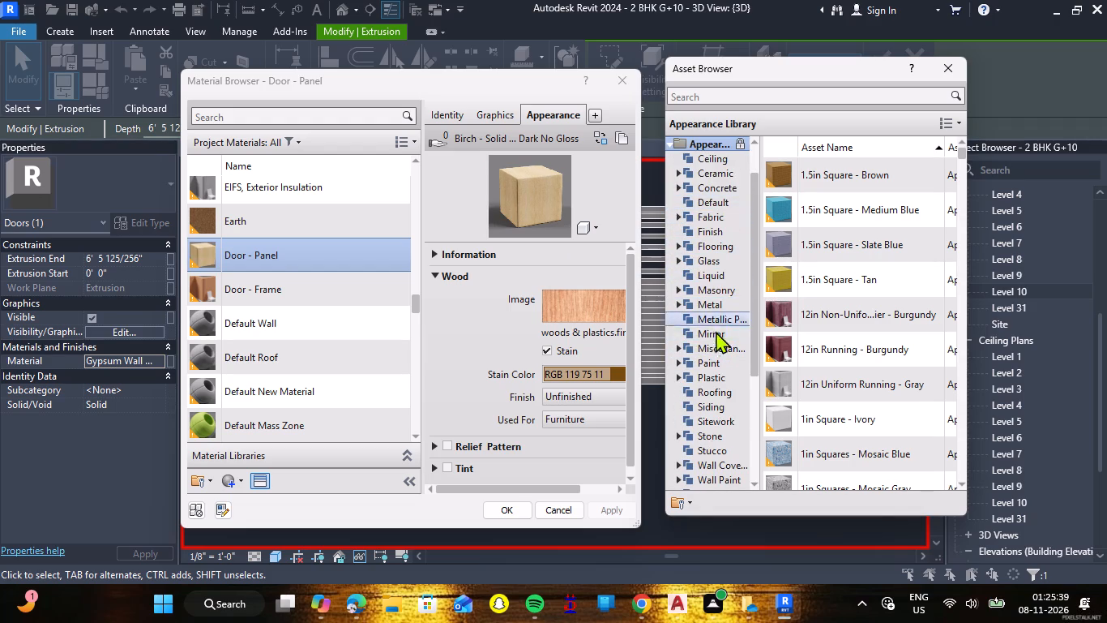
scroll(714, 382, down, 2)
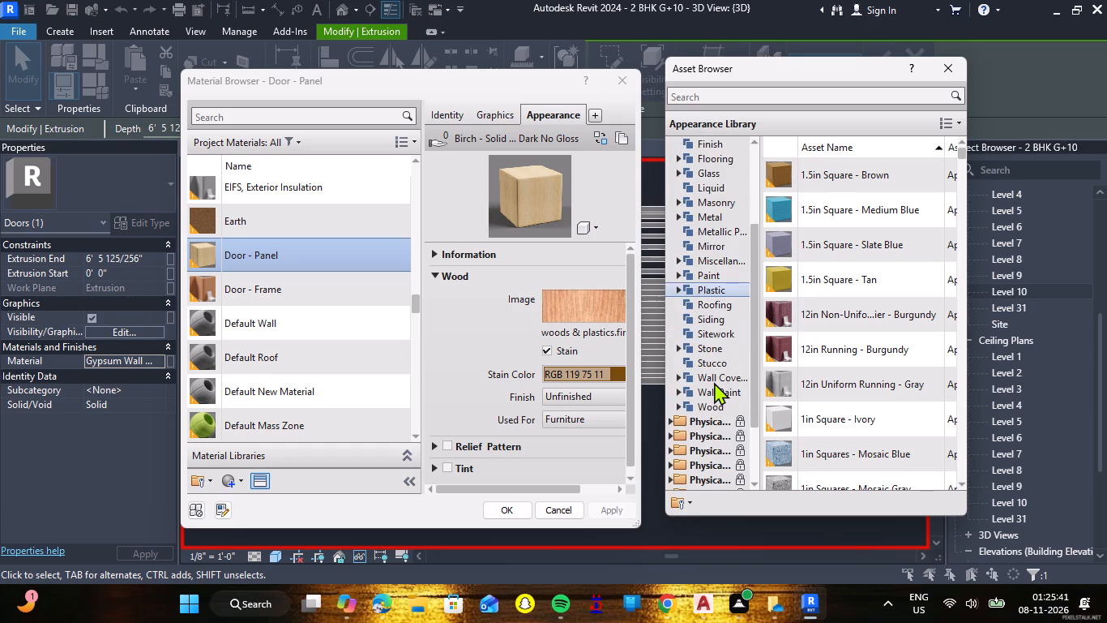
click(716, 406)
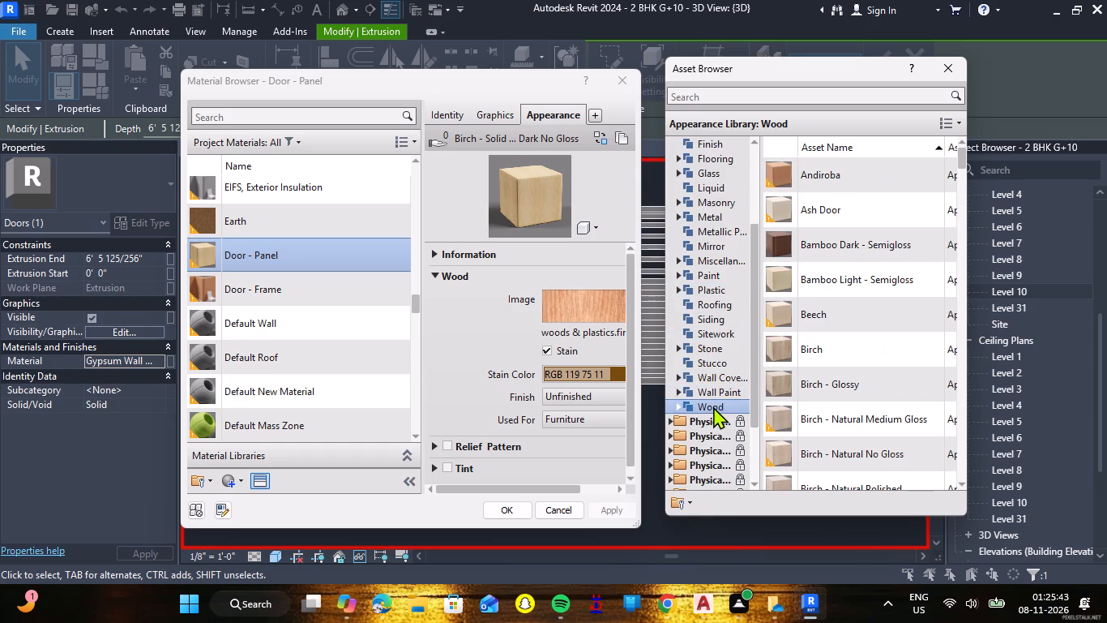
click(811, 242)
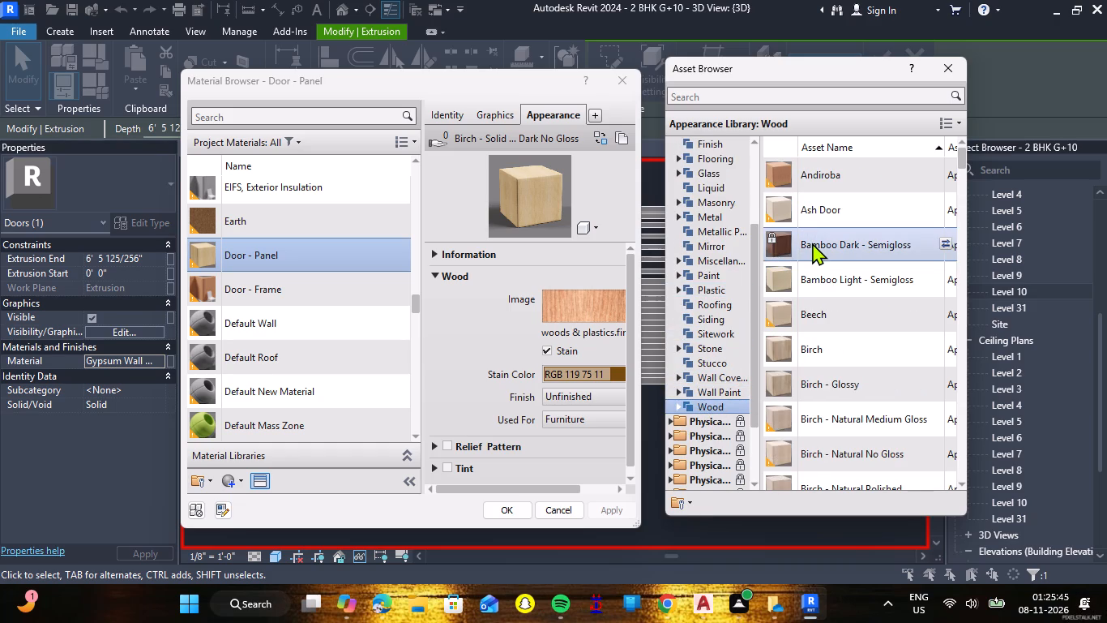
double_click(812, 243)
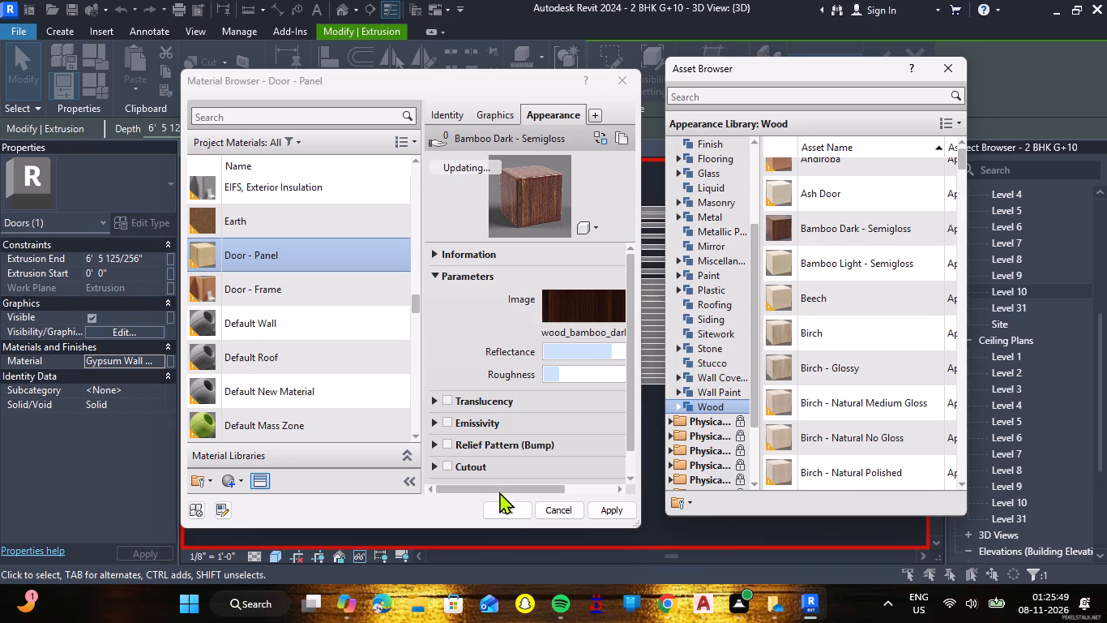
click(516, 509)
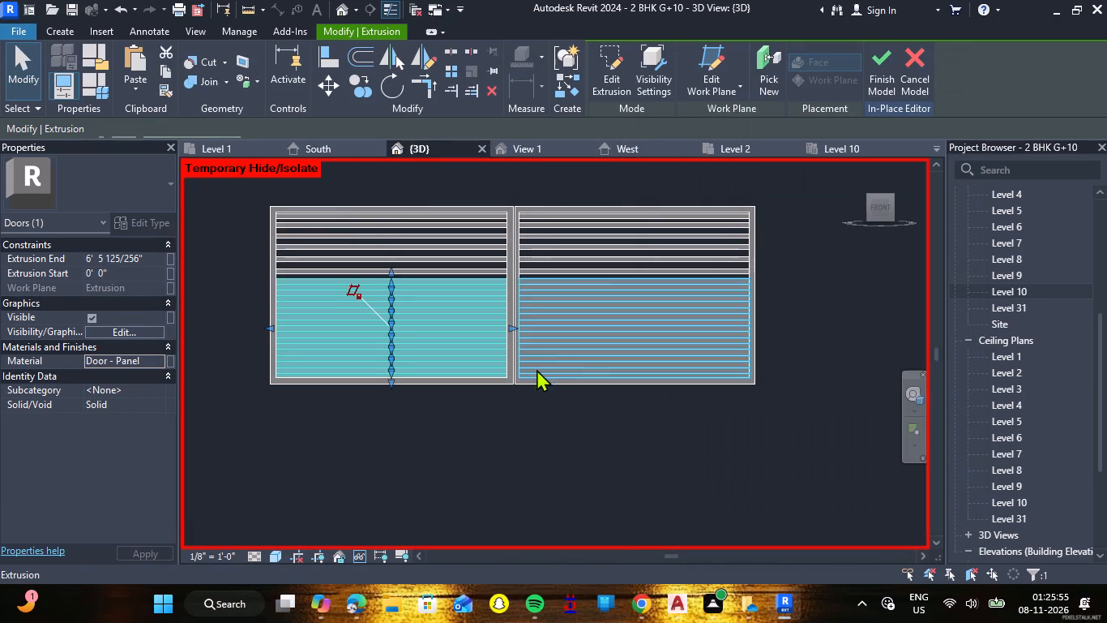
click(534, 417)
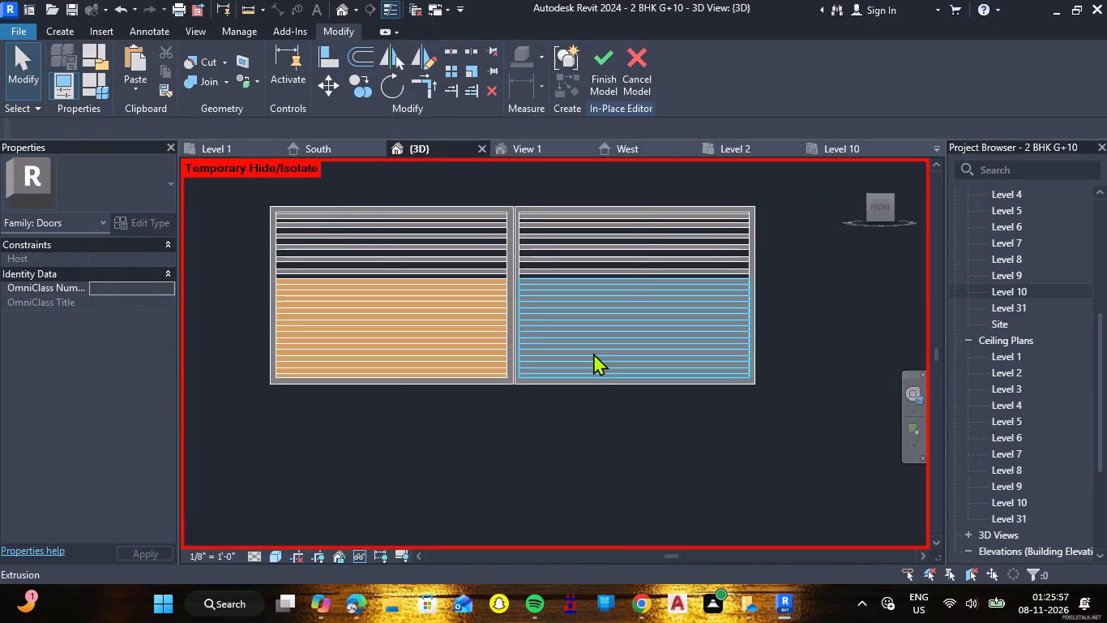
Assign the Door - Panel material to the notched-profile extrusion in the second frame.
click(593, 353)
click(157, 365)
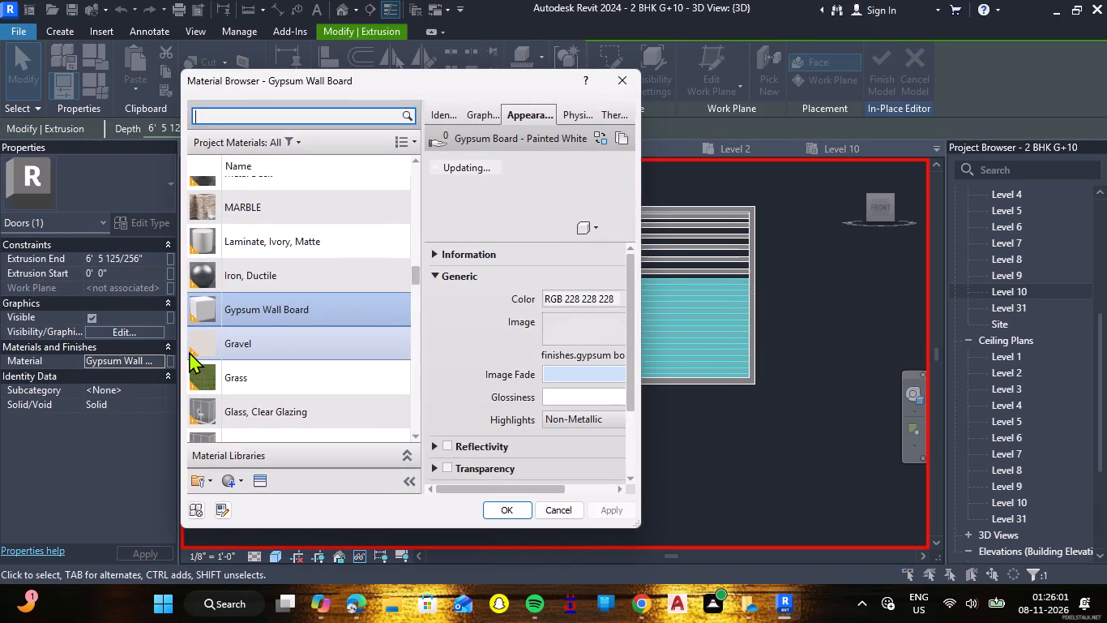
scroll(314, 309, down, 2)
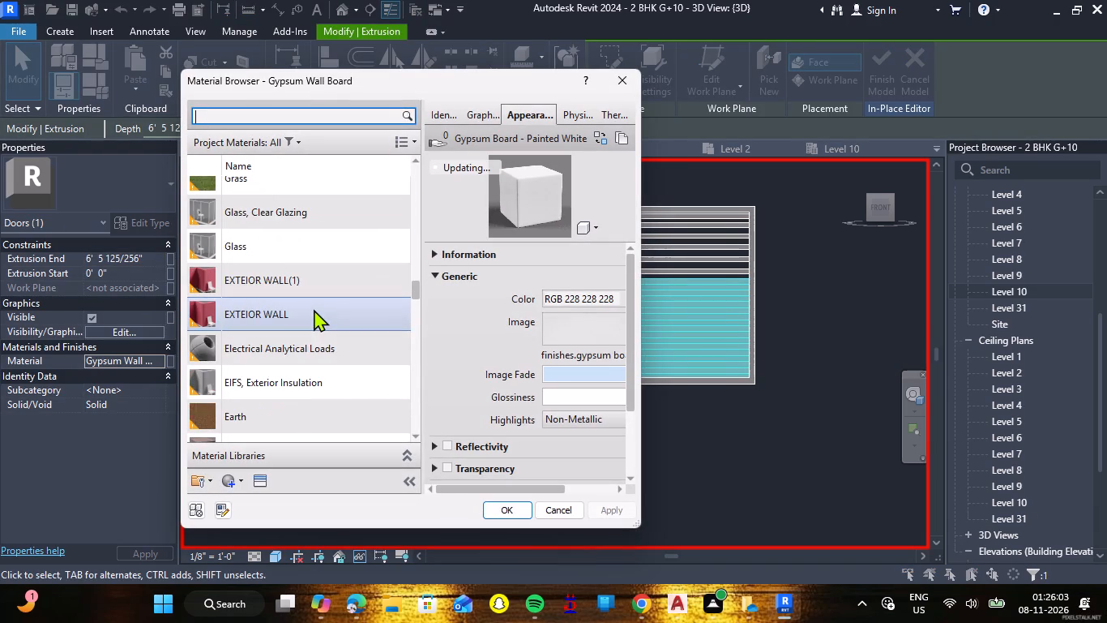
scroll(314, 309, down, 1)
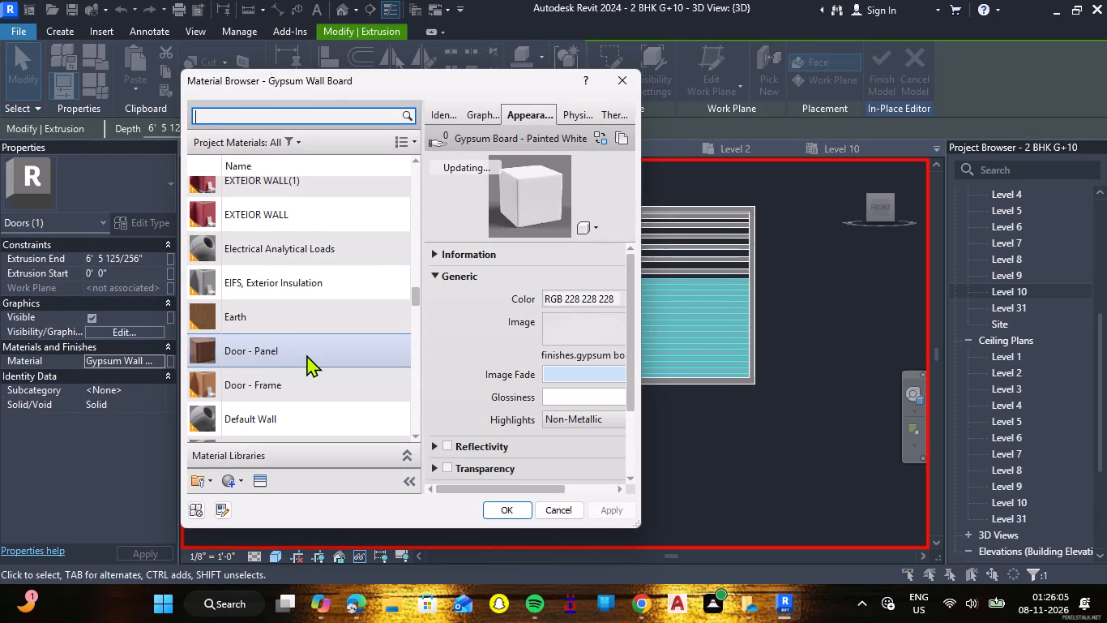
click(306, 354)
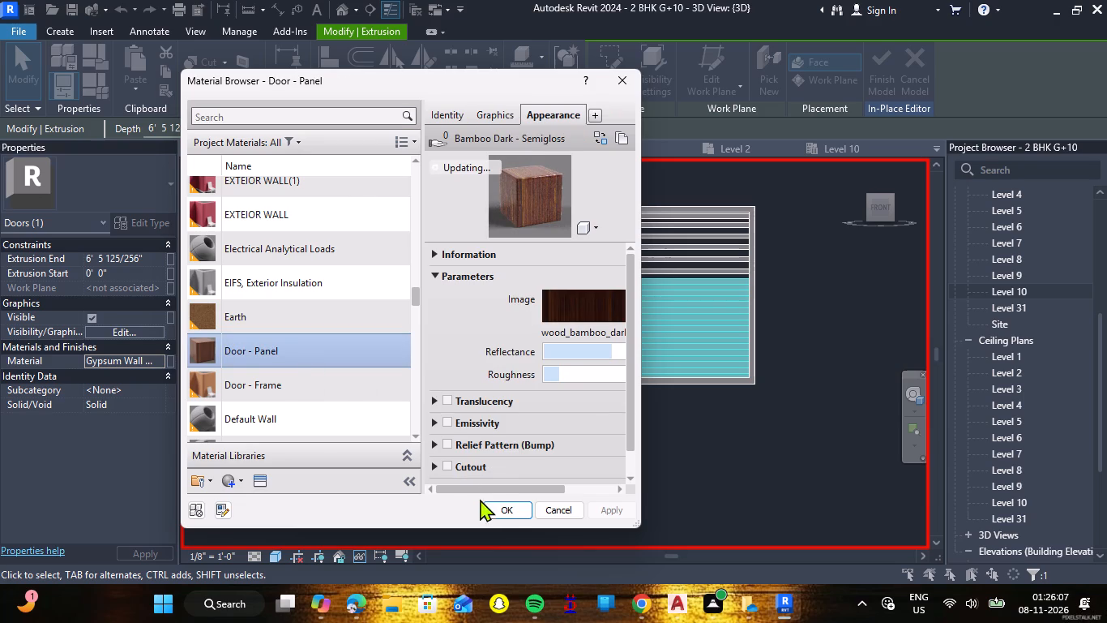
click(503, 504)
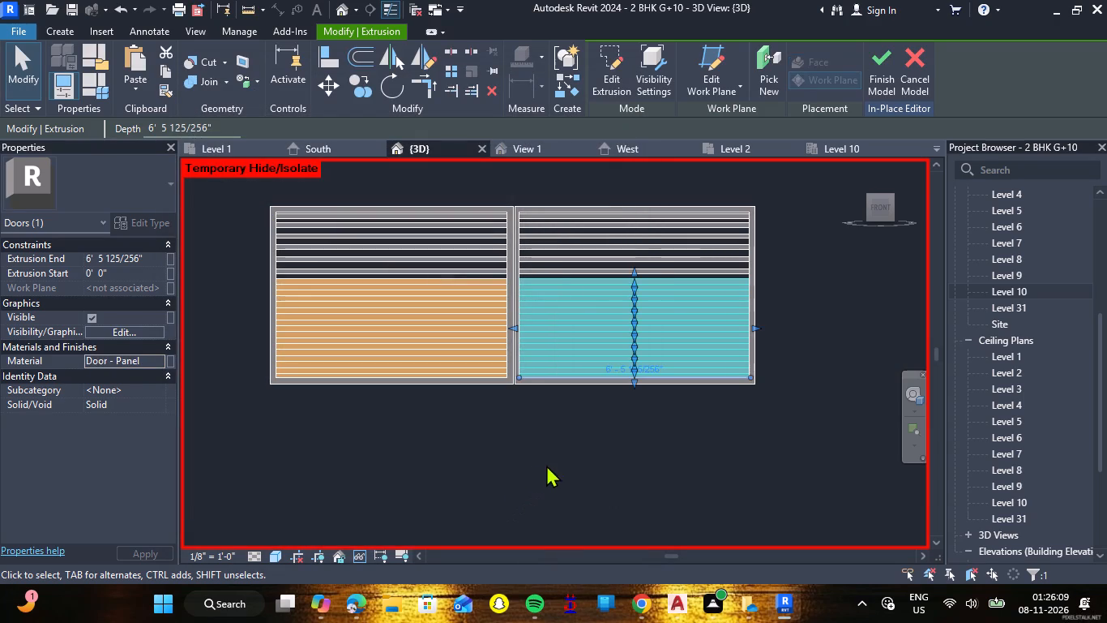
click(567, 445)
Open the material of the round bars in the first frame for editing, together with the appearance asset library.
click(423, 270)
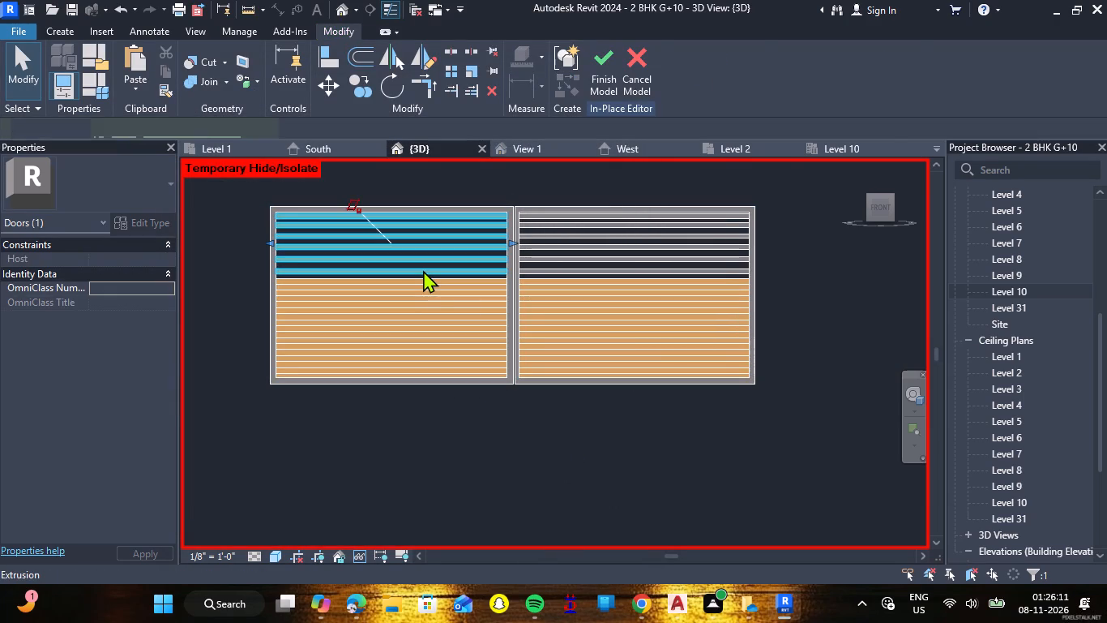
click(159, 363)
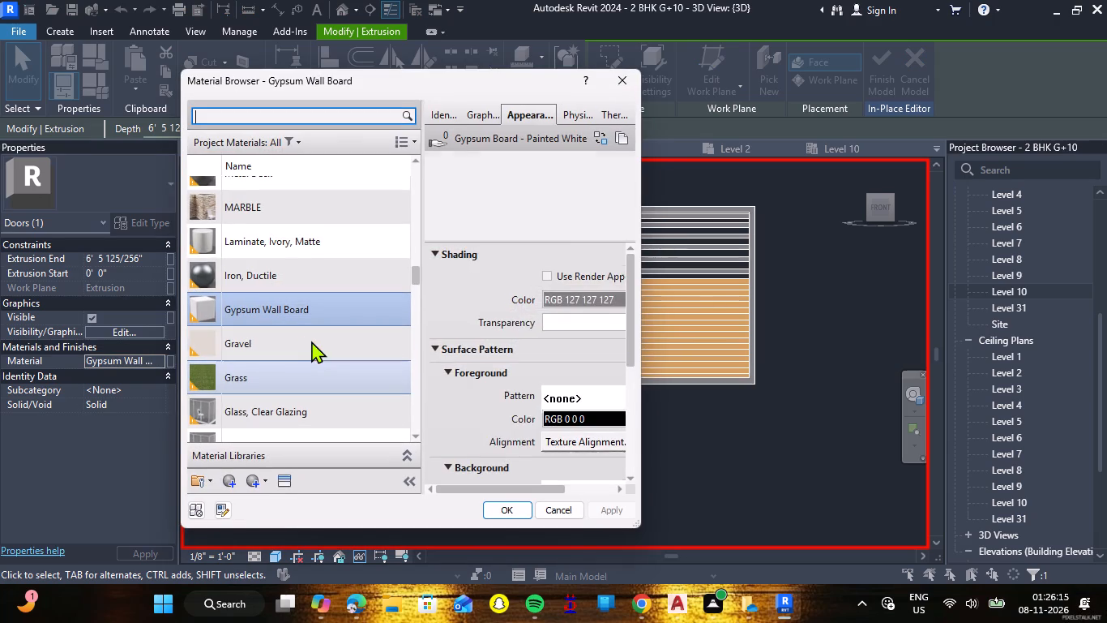
click(260, 482)
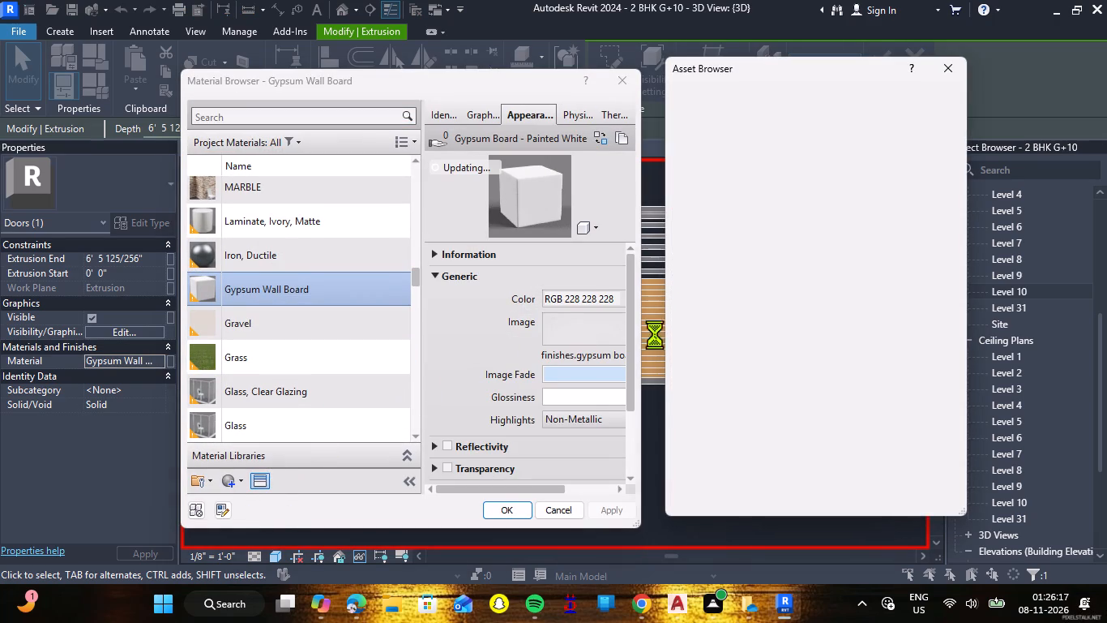
Examine the Metallic Paint and Metal categories of the Appearance Library for a suitable bar finish.
click(676, 185)
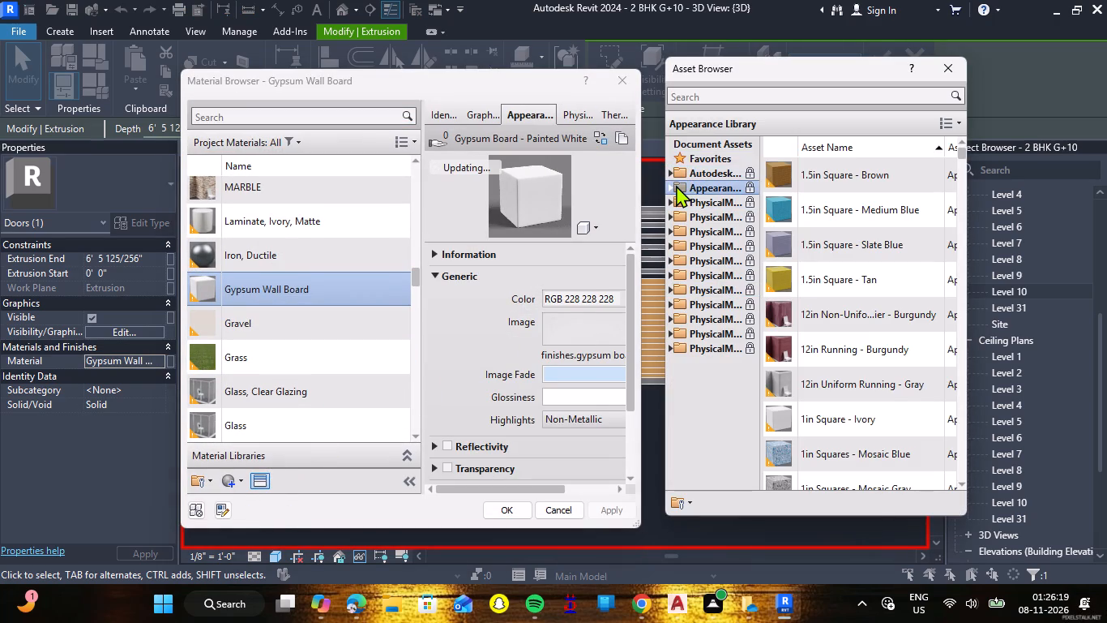
click(672, 185)
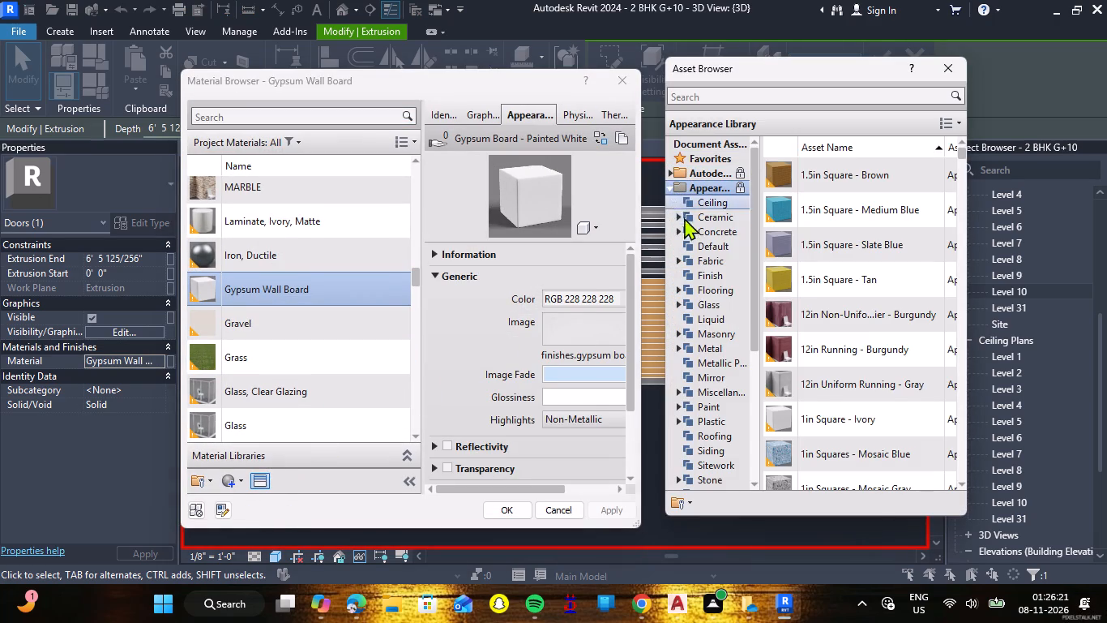
click(693, 358)
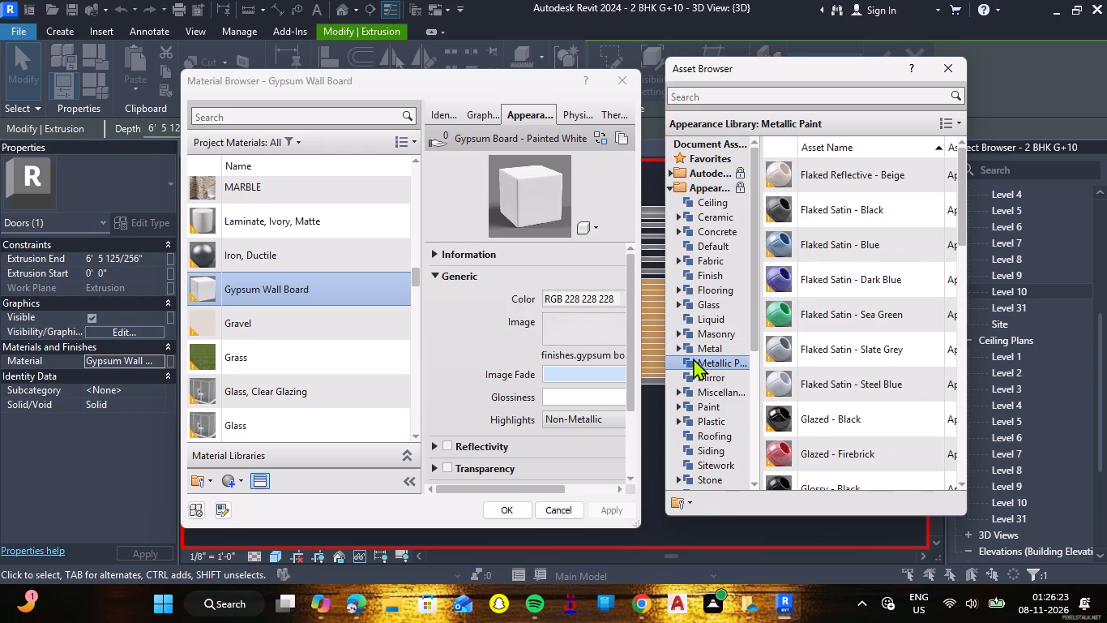
click(695, 352)
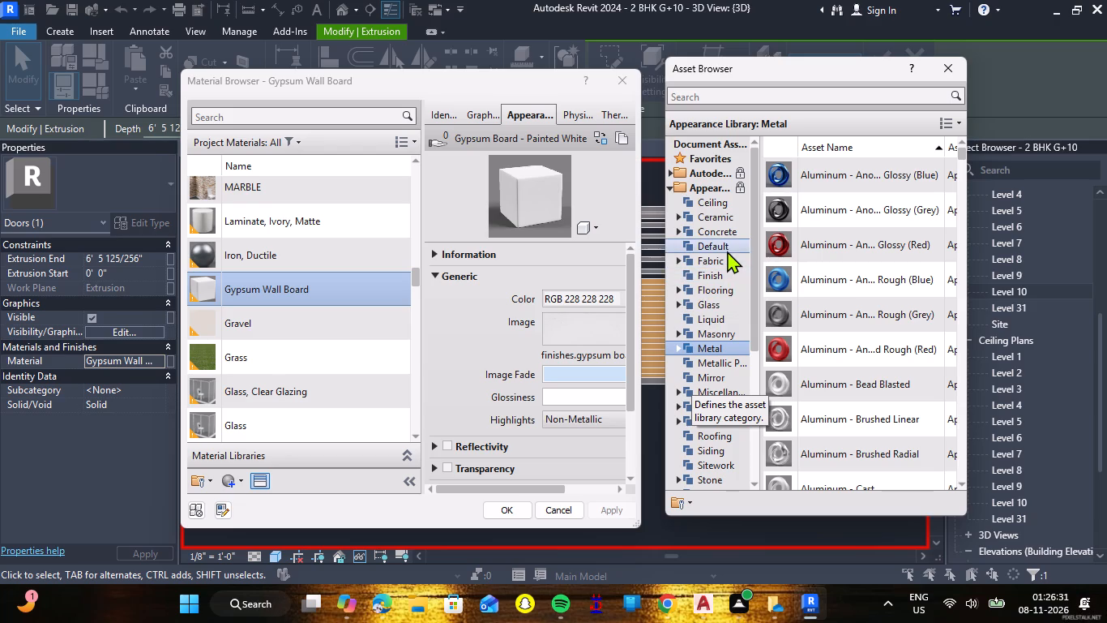
scroll(728, 245, down, 2)
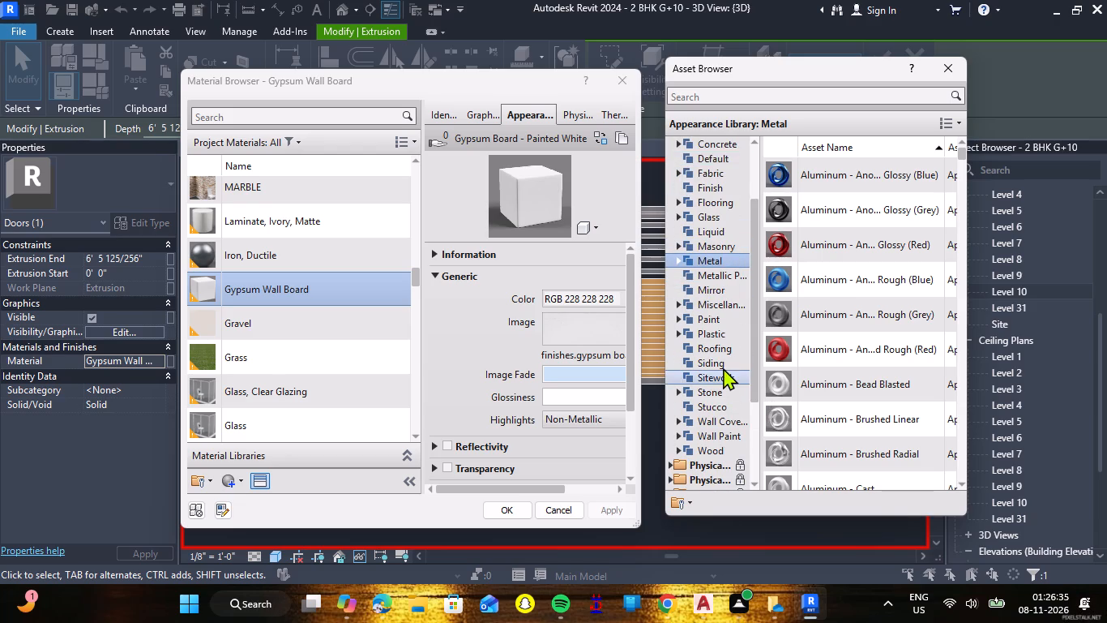
scroll(723, 366, up, 3)
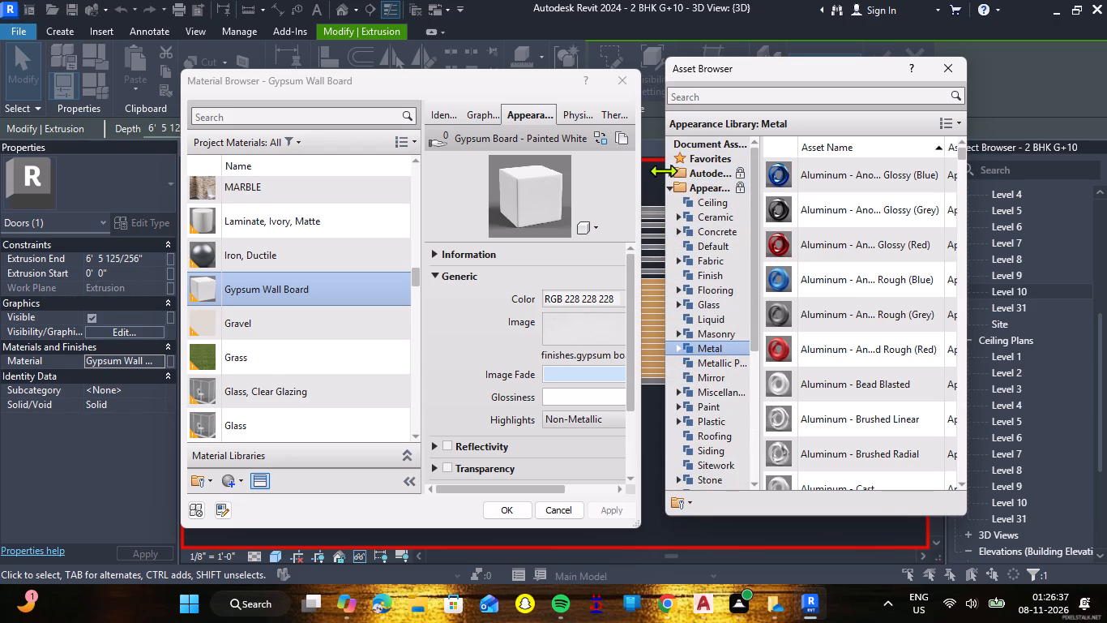
Look through the Autodesk Physical Assets categories, including Mics, Mirror, Misc and Miscellaneous, for a finish for the bars.
double_click(667, 170)
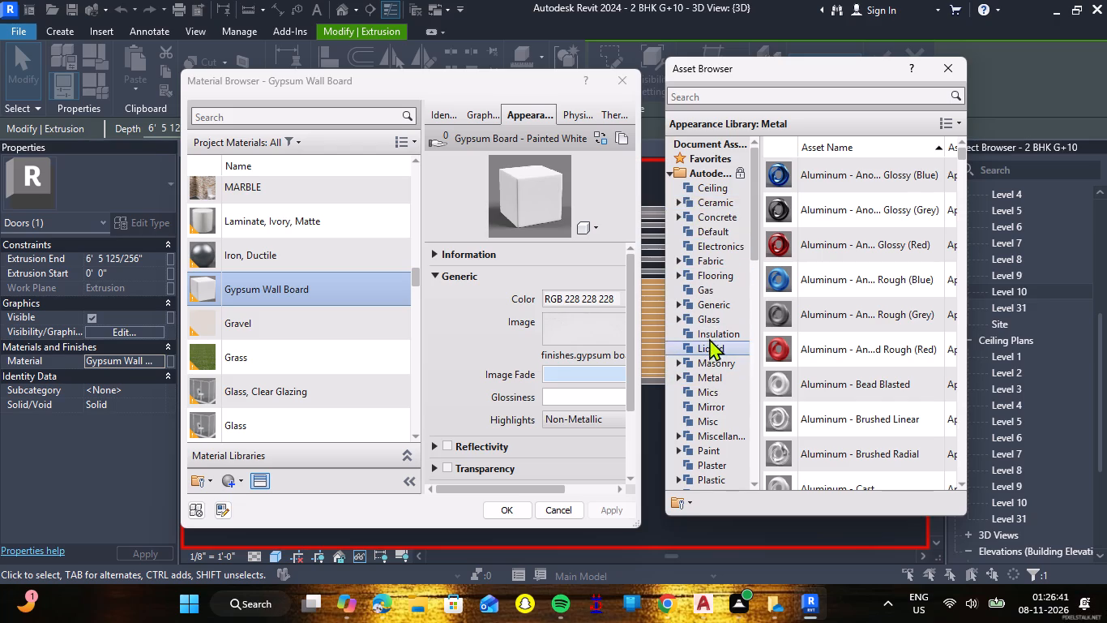
scroll(715, 311, down, 1)
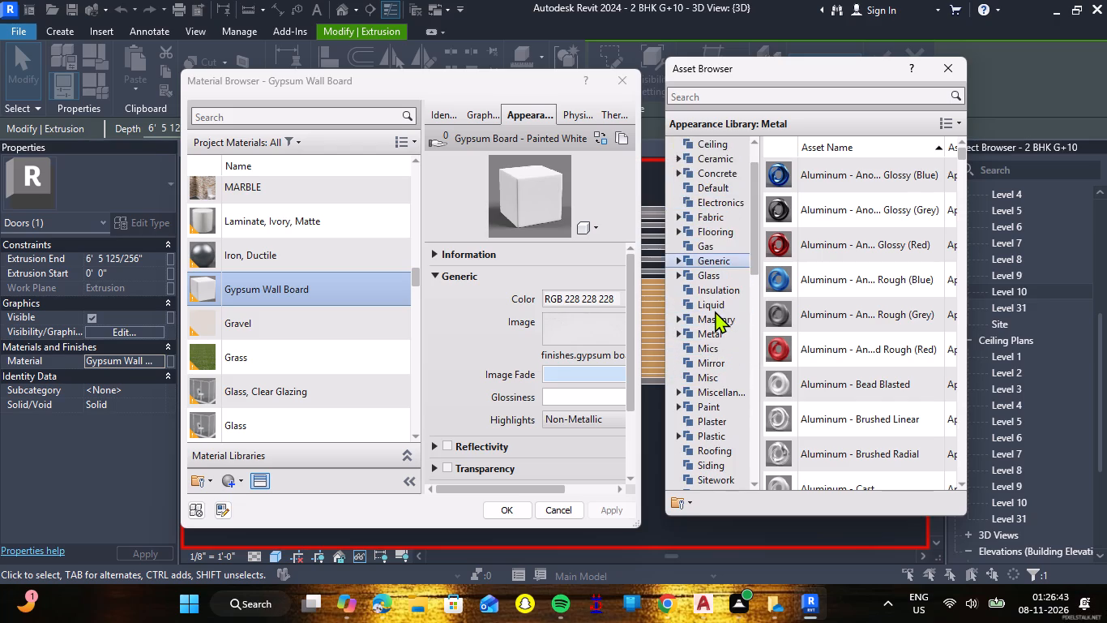
scroll(715, 311, down, 3)
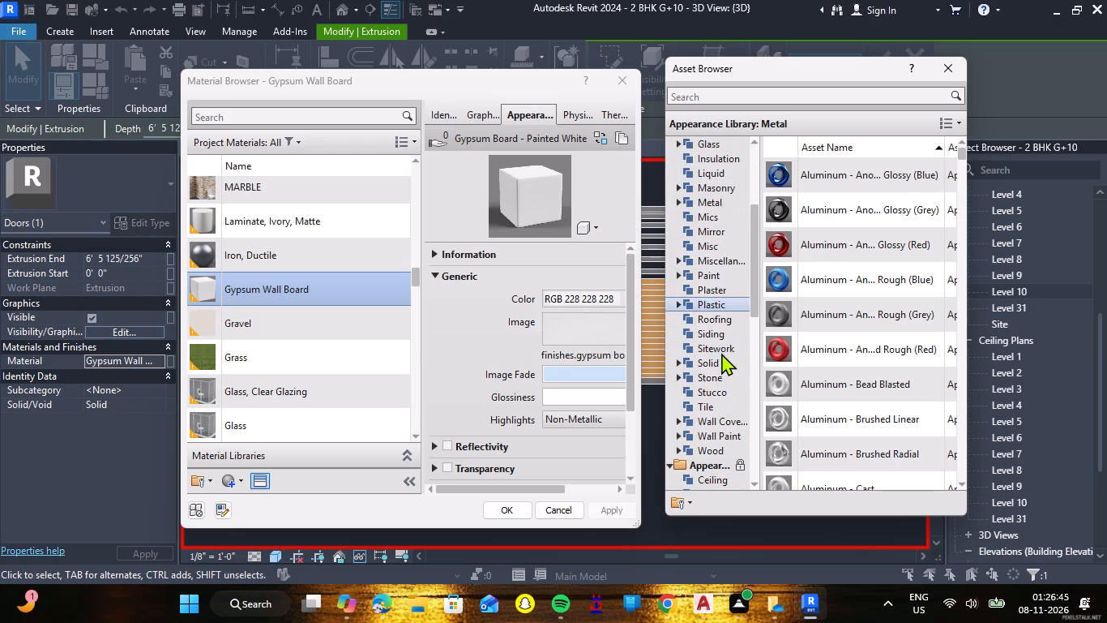
scroll(721, 353, down, 1)
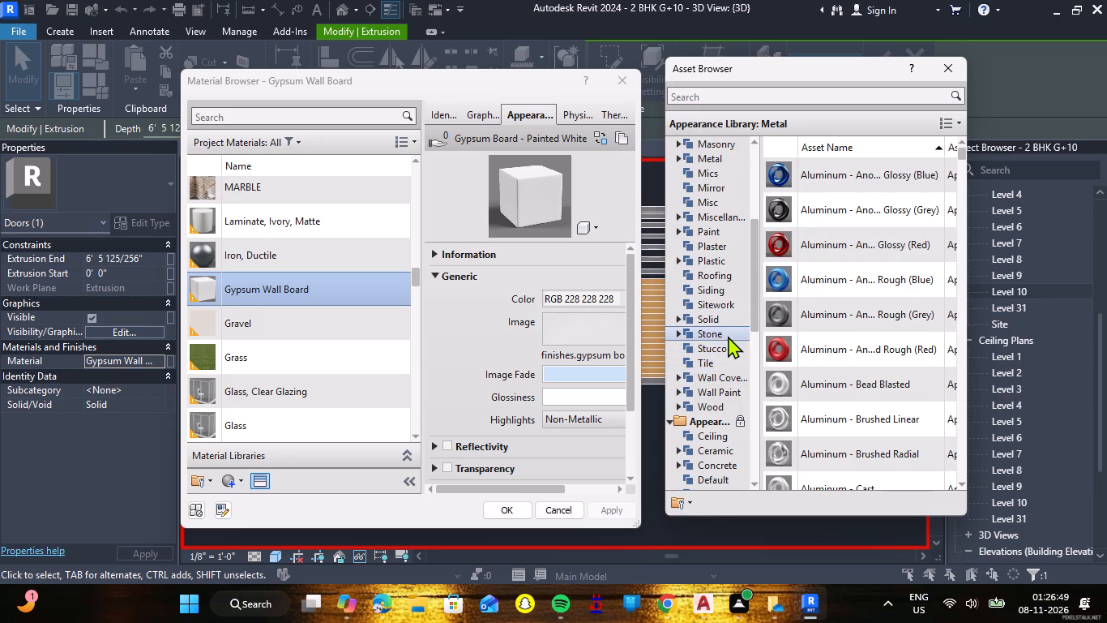
scroll(721, 345, up, 7)
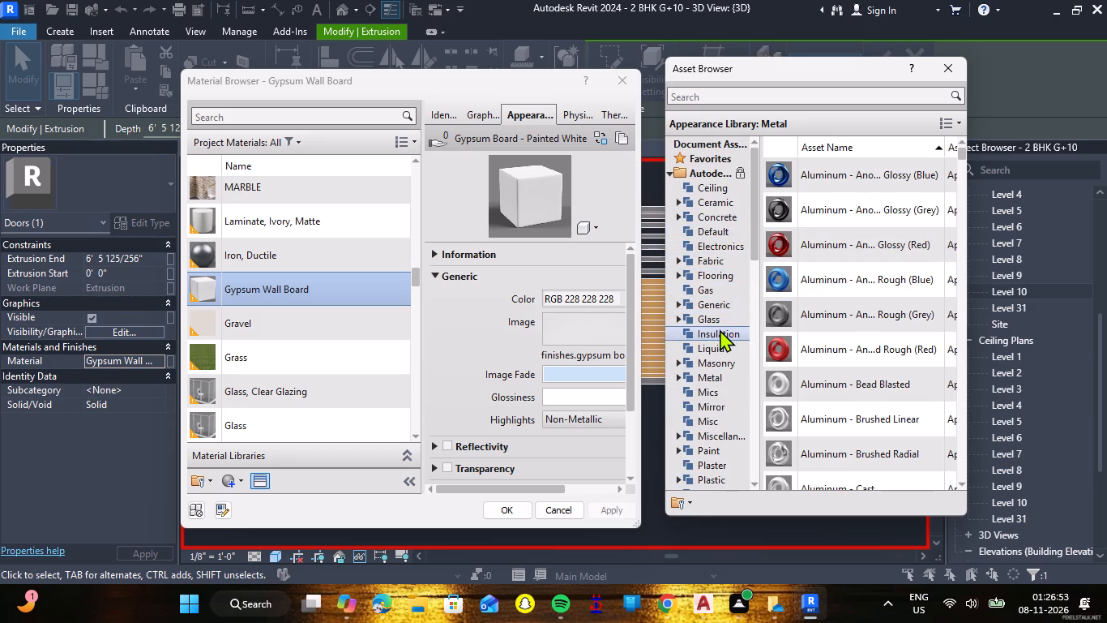
click(729, 376)
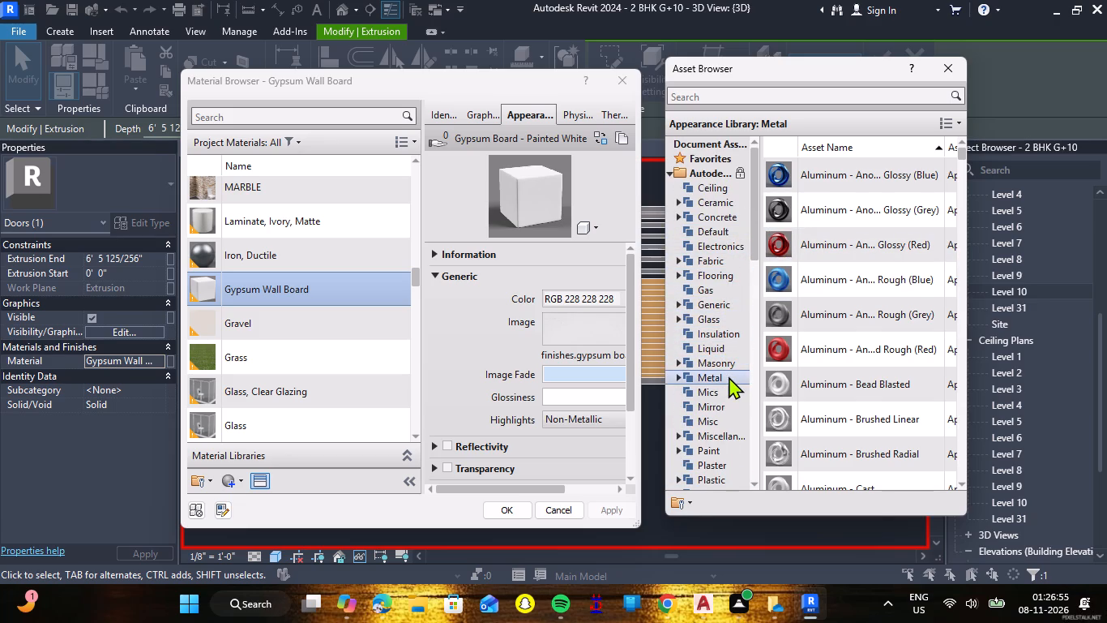
click(714, 393)
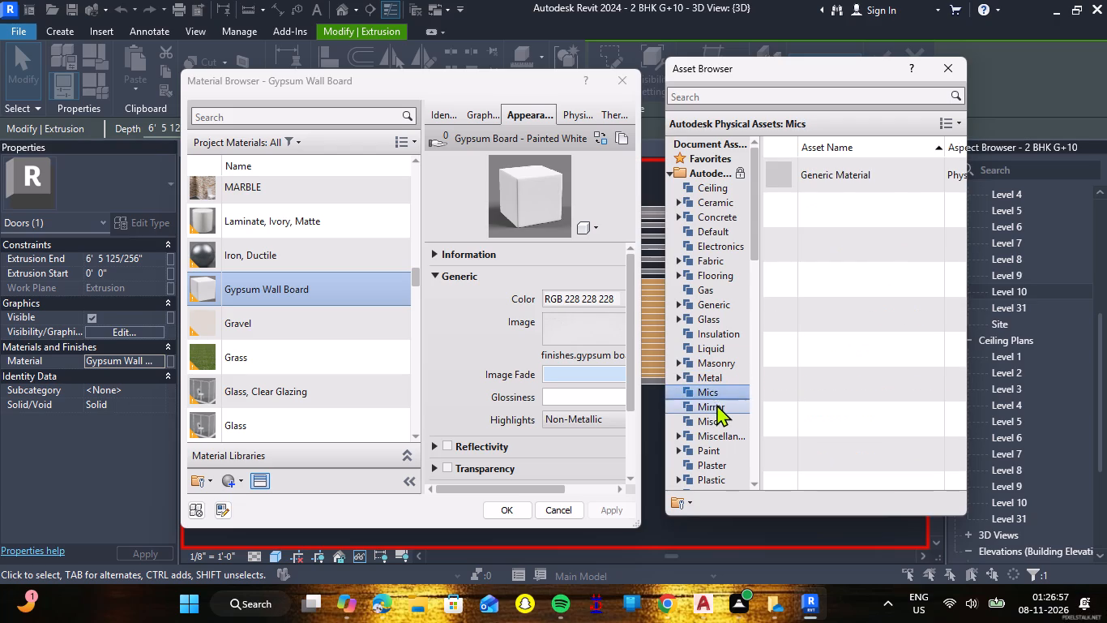
click(716, 405)
click(718, 419)
click(720, 436)
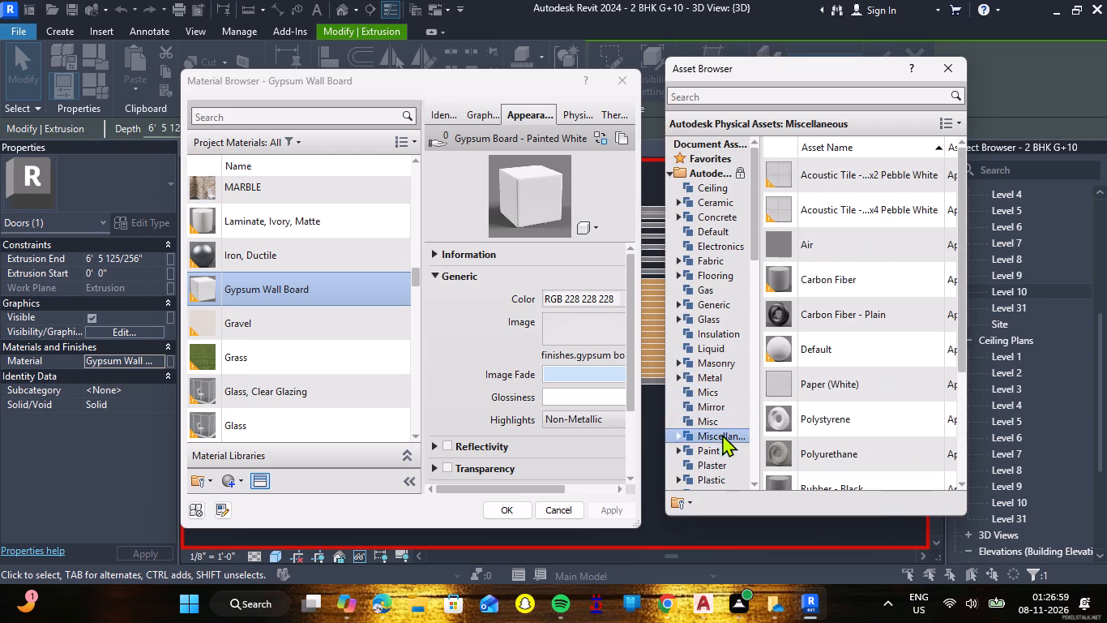
scroll(825, 331, down, 1)
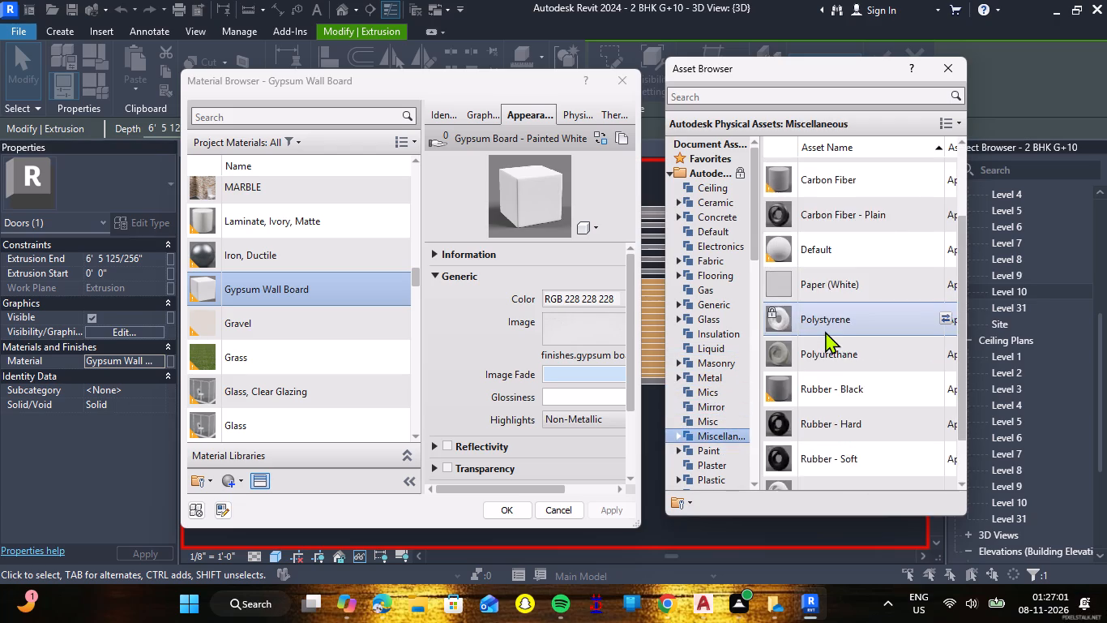
scroll(825, 331, down, 3)
scroll(826, 331, up, 5)
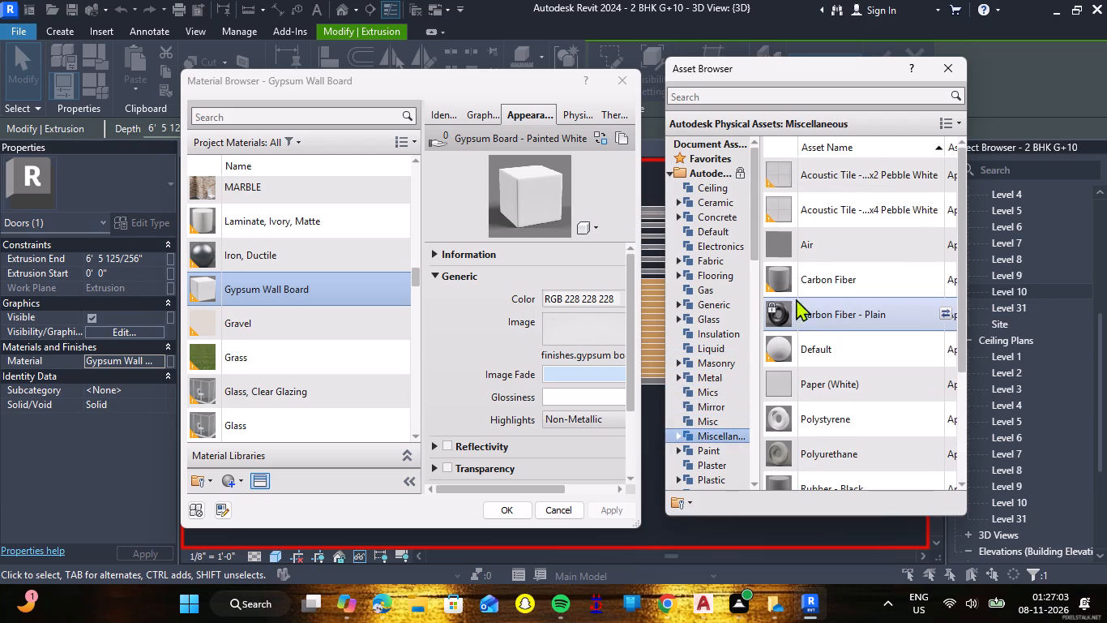
Examine the Appearance Library's Metal subcategories from Aluminum through Platinum for a finish for the round bars.
scroll(743, 299, down, 8)
scroll(734, 363, down, 2)
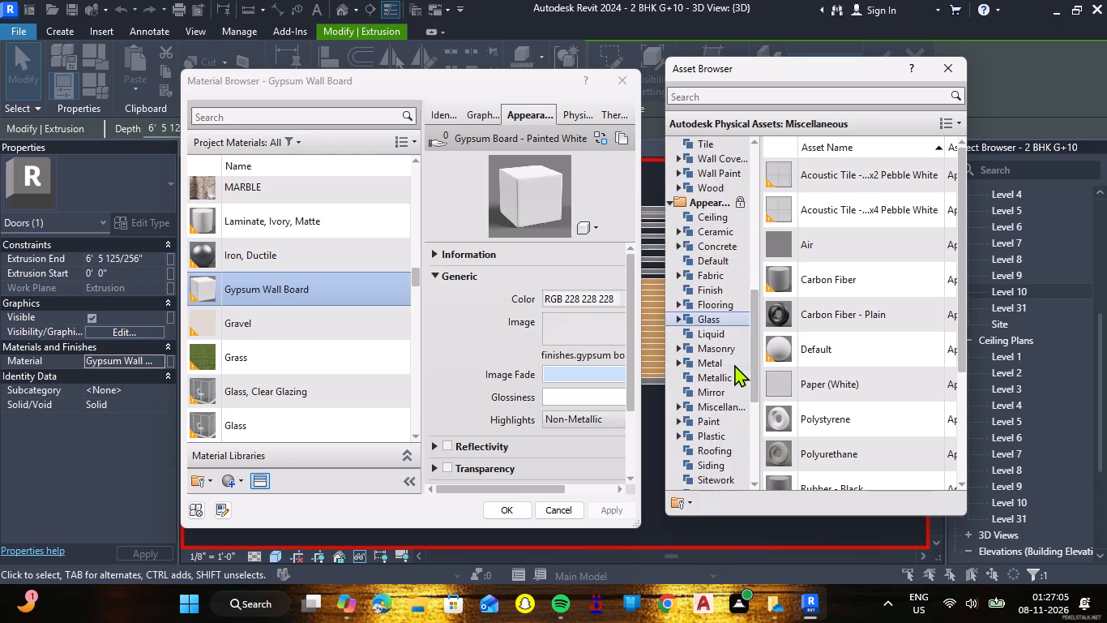
scroll(734, 364, down, 1)
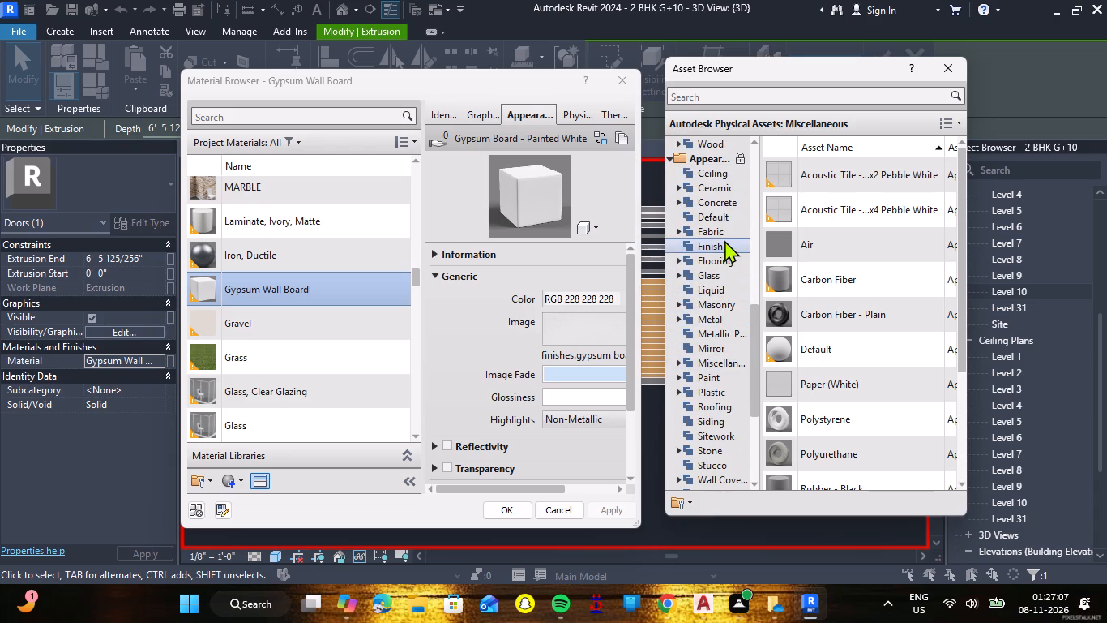
click(722, 329)
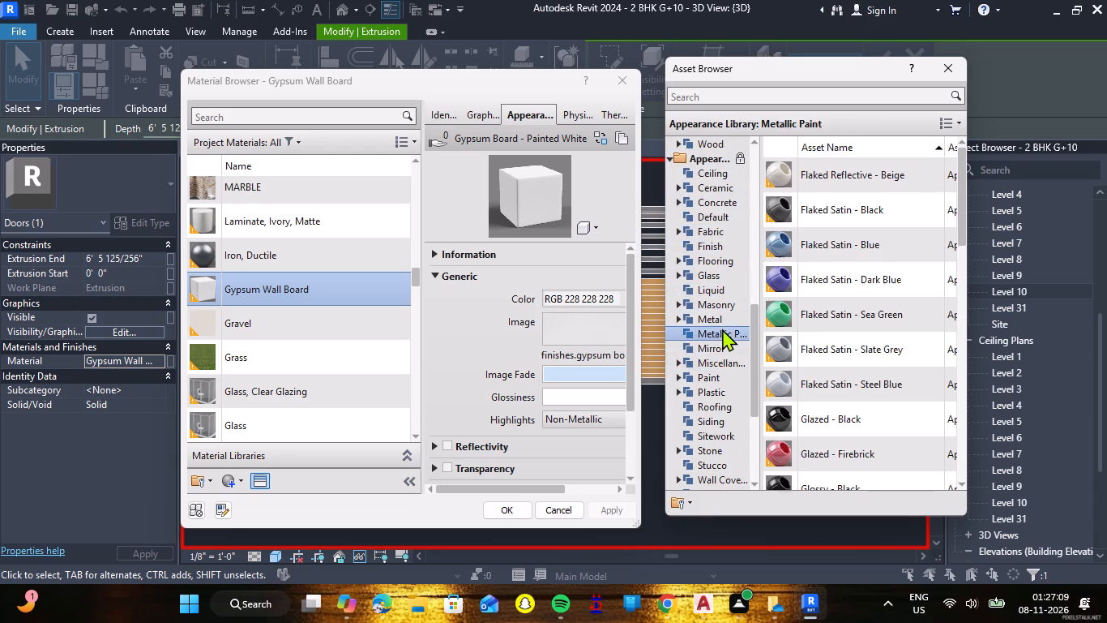
click(716, 321)
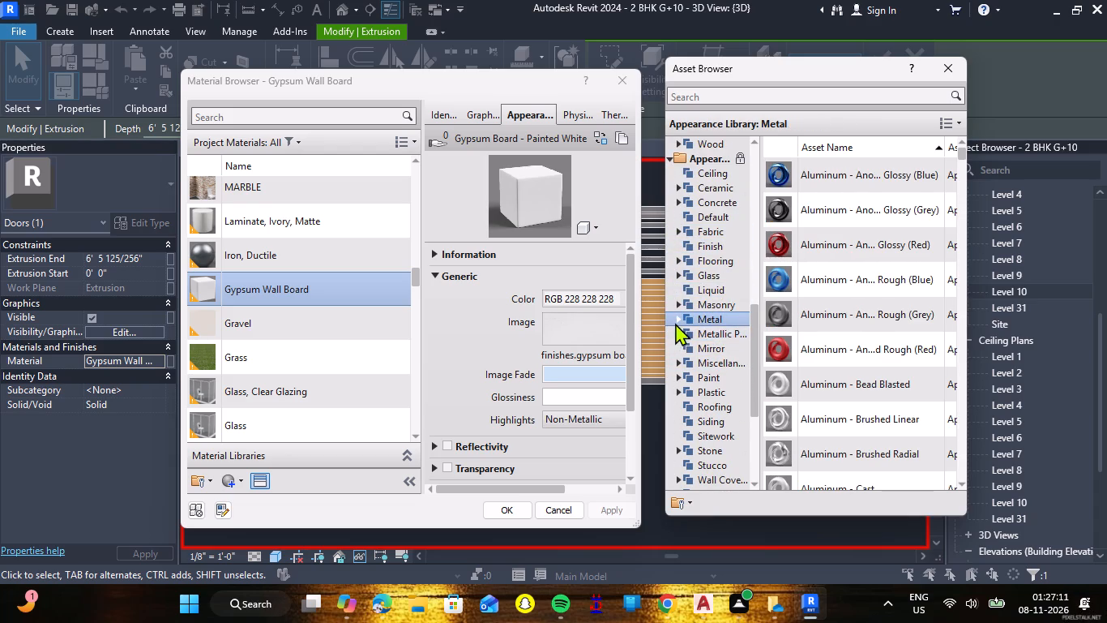
click(676, 320)
click(704, 337)
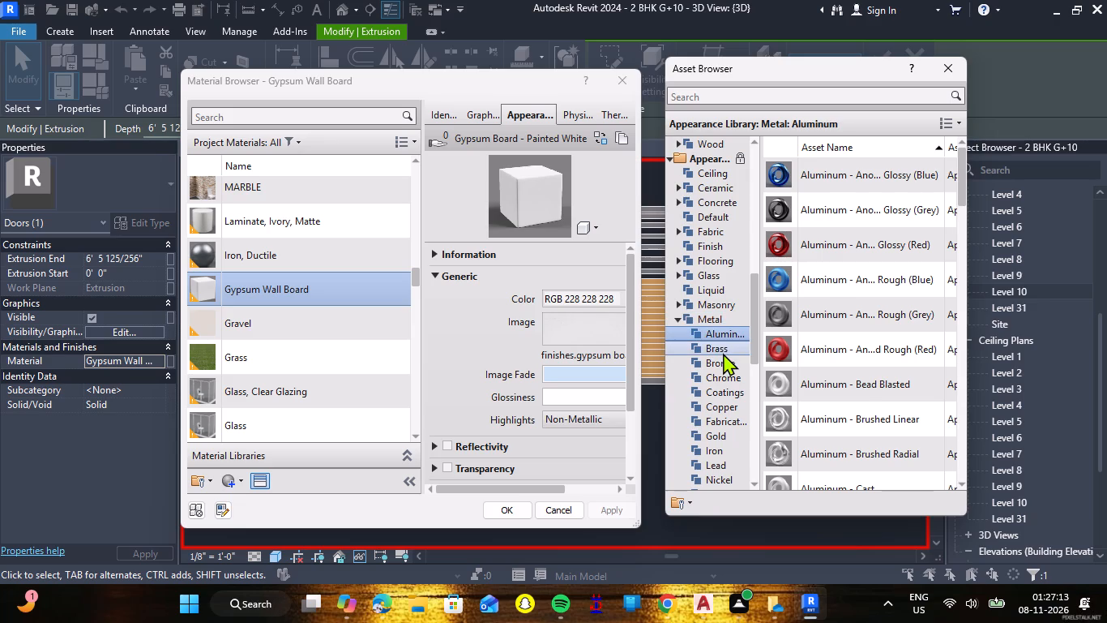
click(723, 353)
double_click(723, 360)
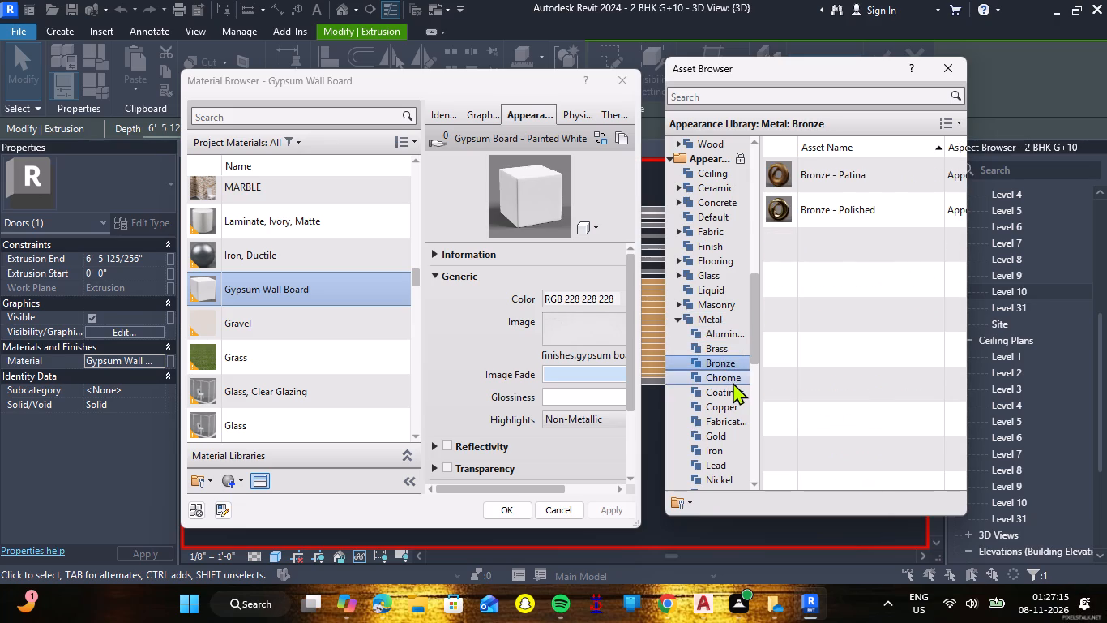
click(733, 382)
click(733, 387)
click(730, 415)
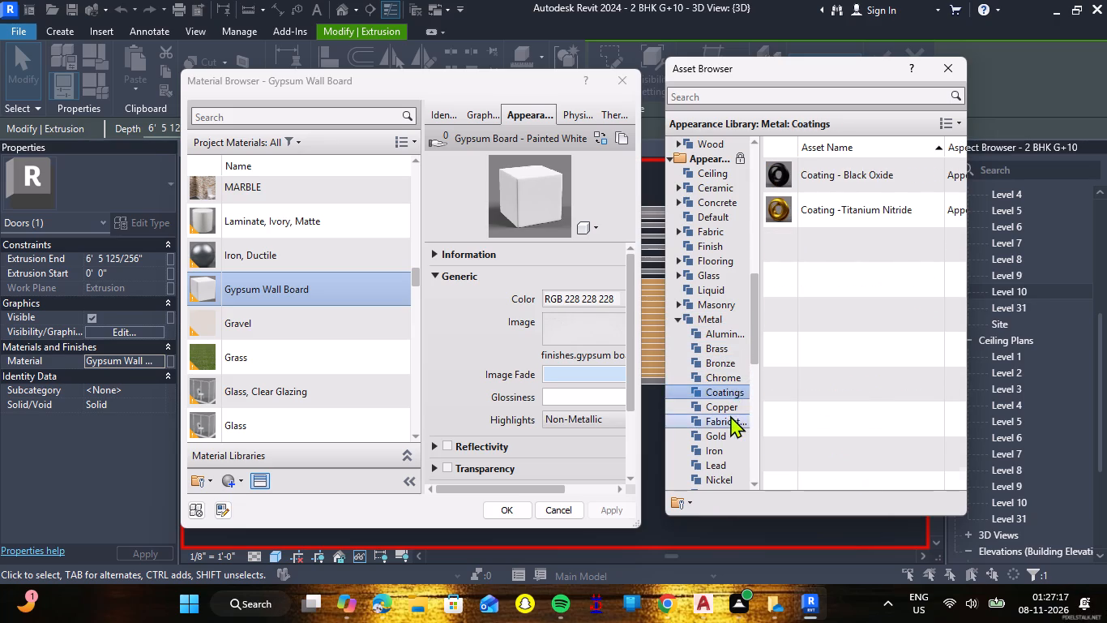
click(734, 410)
click(730, 421)
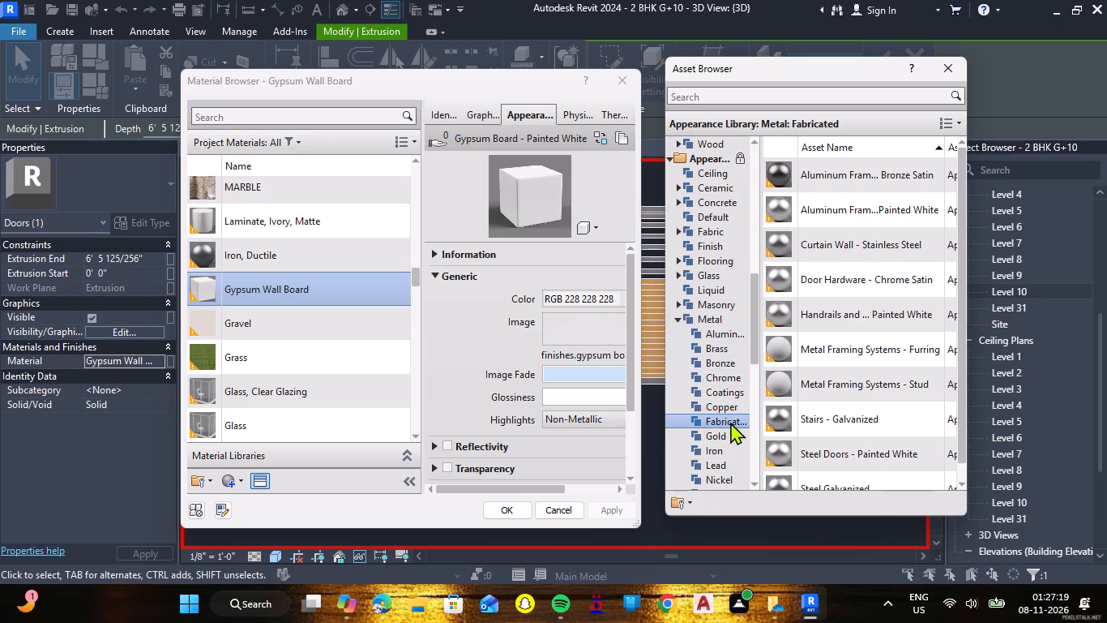
click(726, 435)
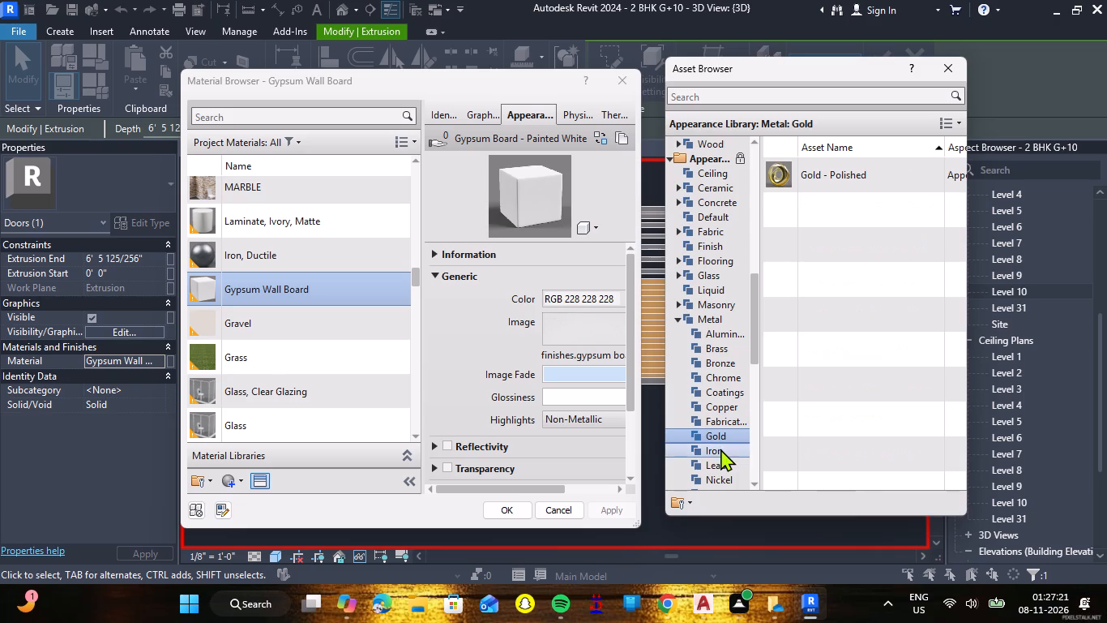
click(720, 449)
click(717, 466)
scroll(725, 430, down, 1)
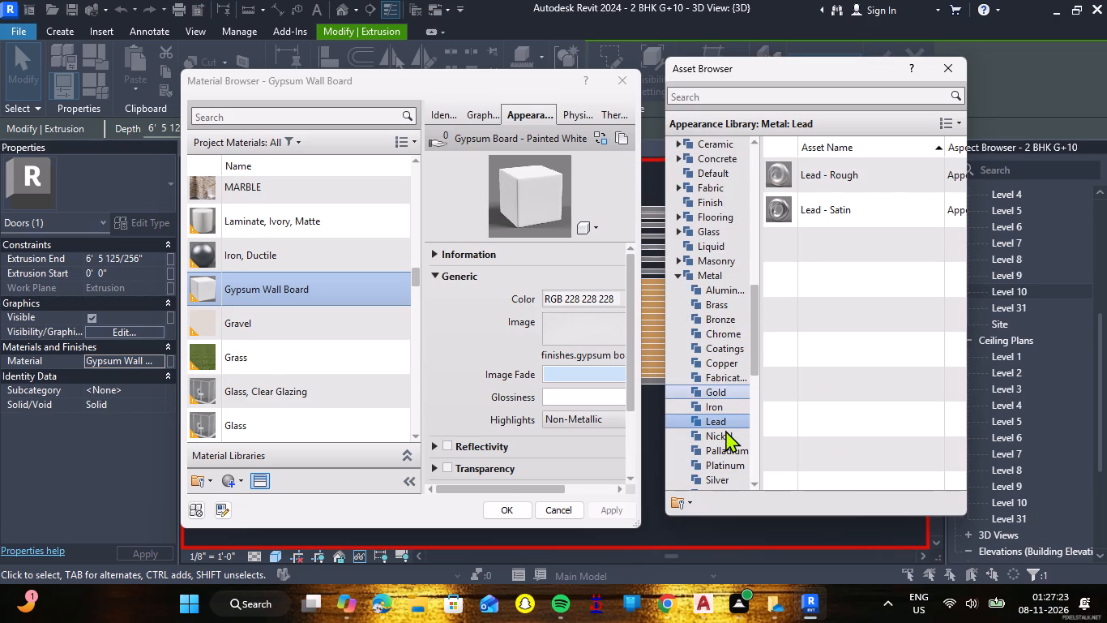
click(724, 462)
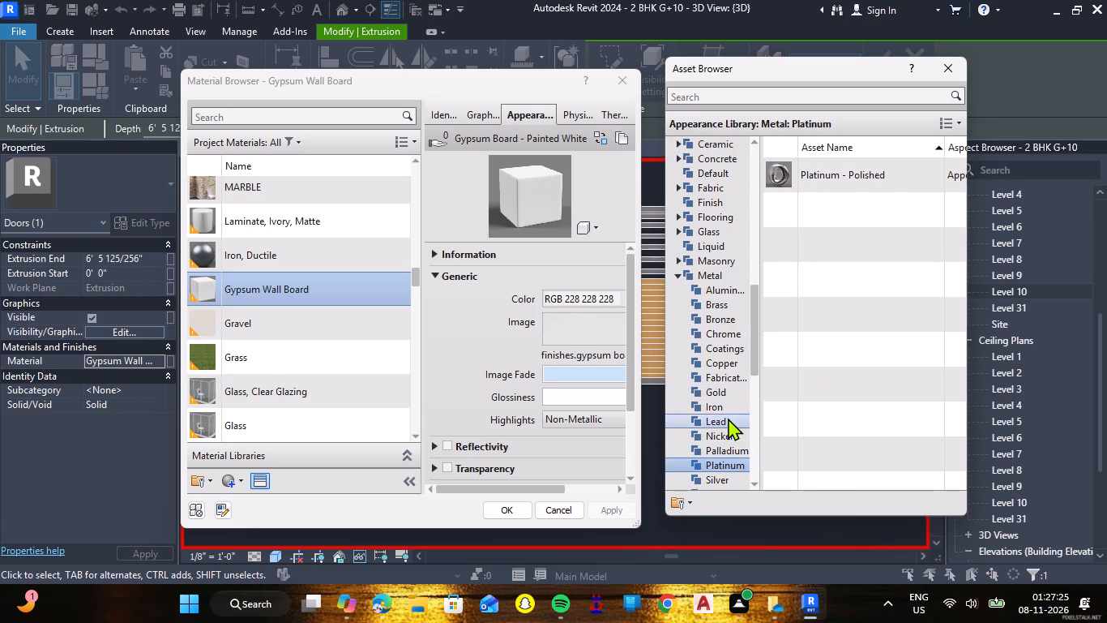
scroll(728, 418, down, 2)
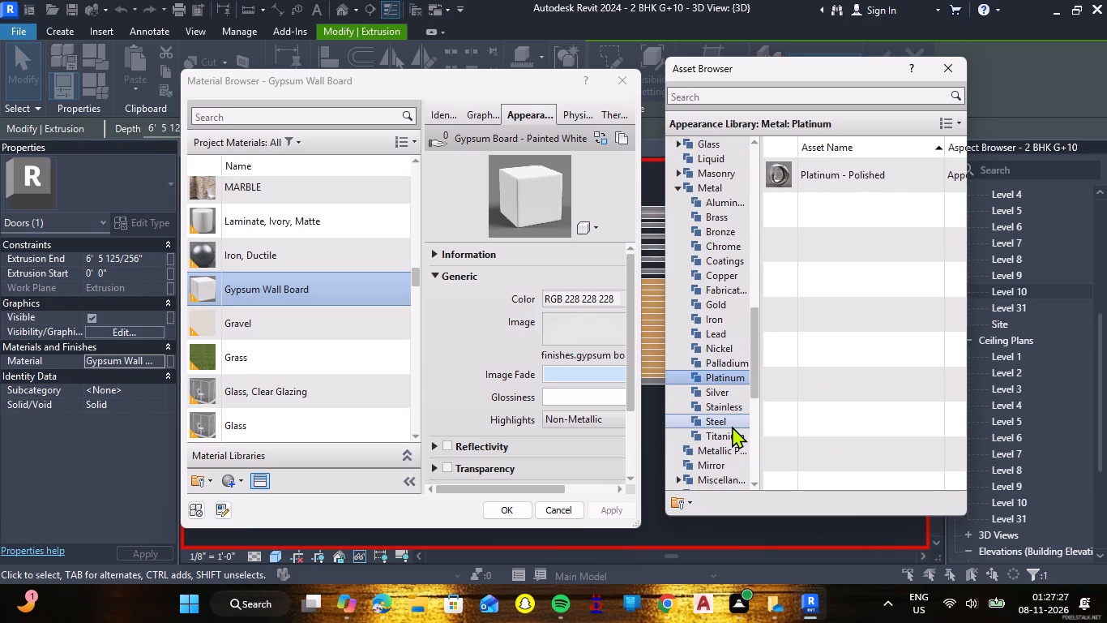
Examine the Appearance Library's Stainless metal assets for a finish for the round bars.
click(727, 415)
click(727, 410)
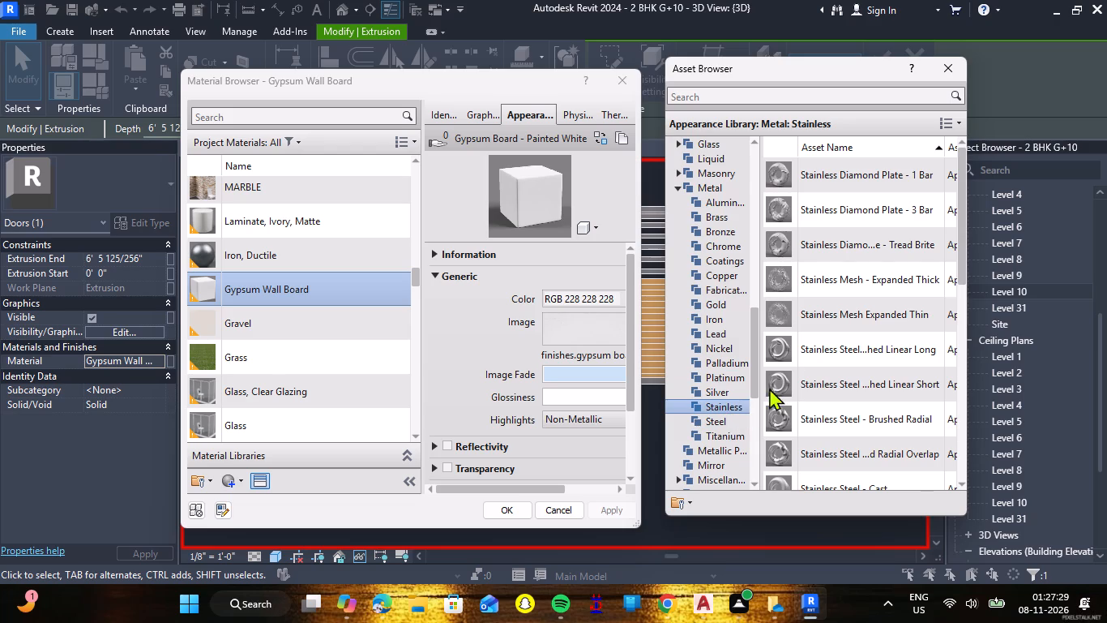
scroll(812, 315, down, 1)
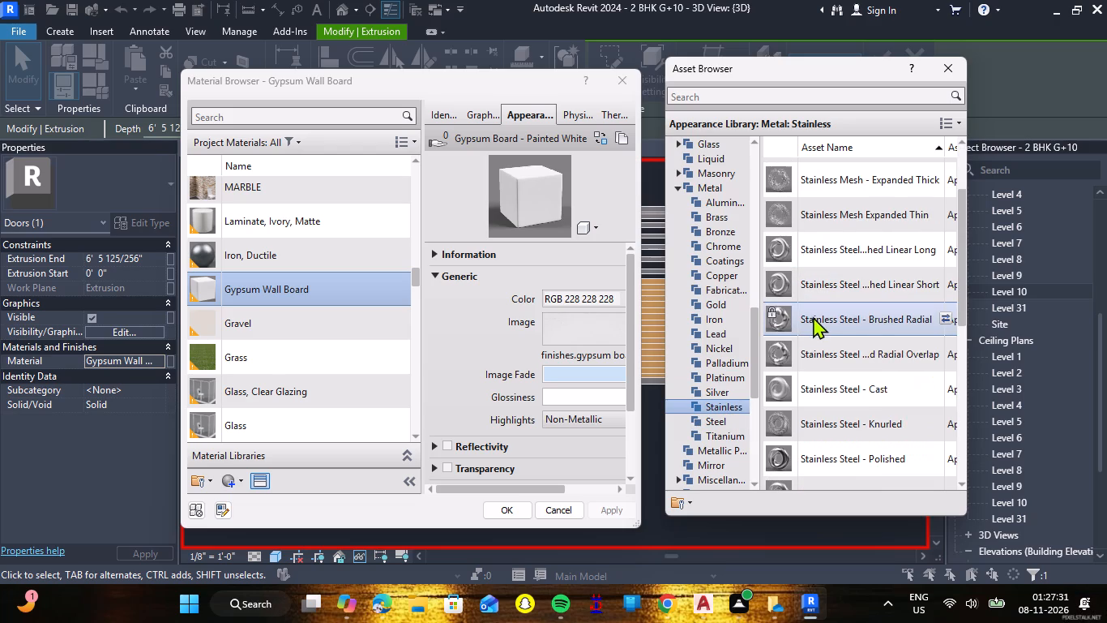
scroll(814, 319, down, 2)
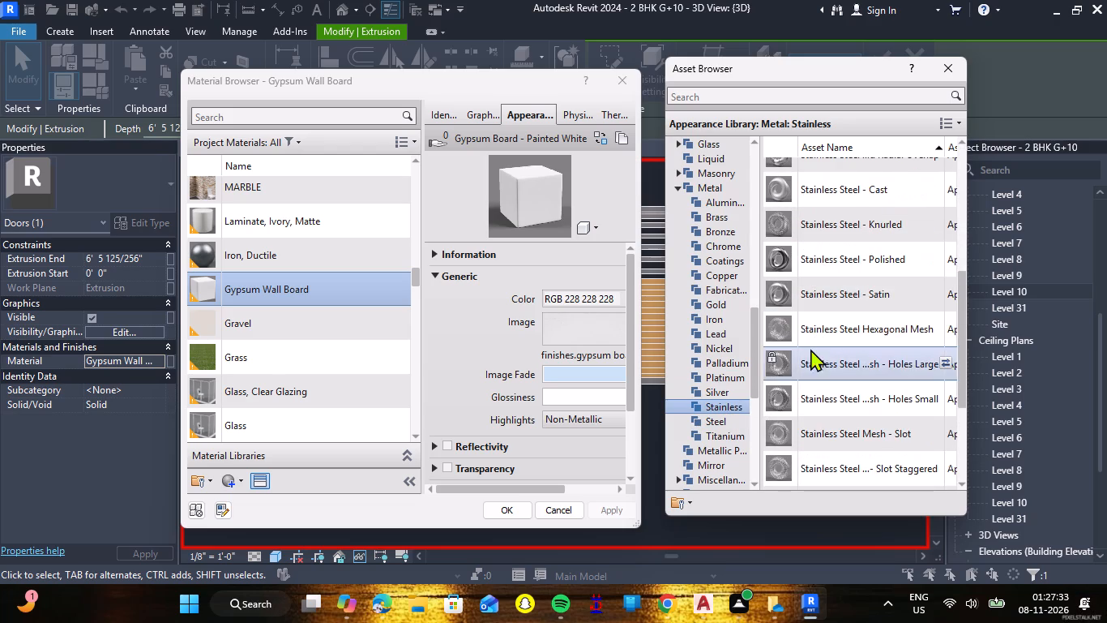
scroll(803, 296, down, 6)
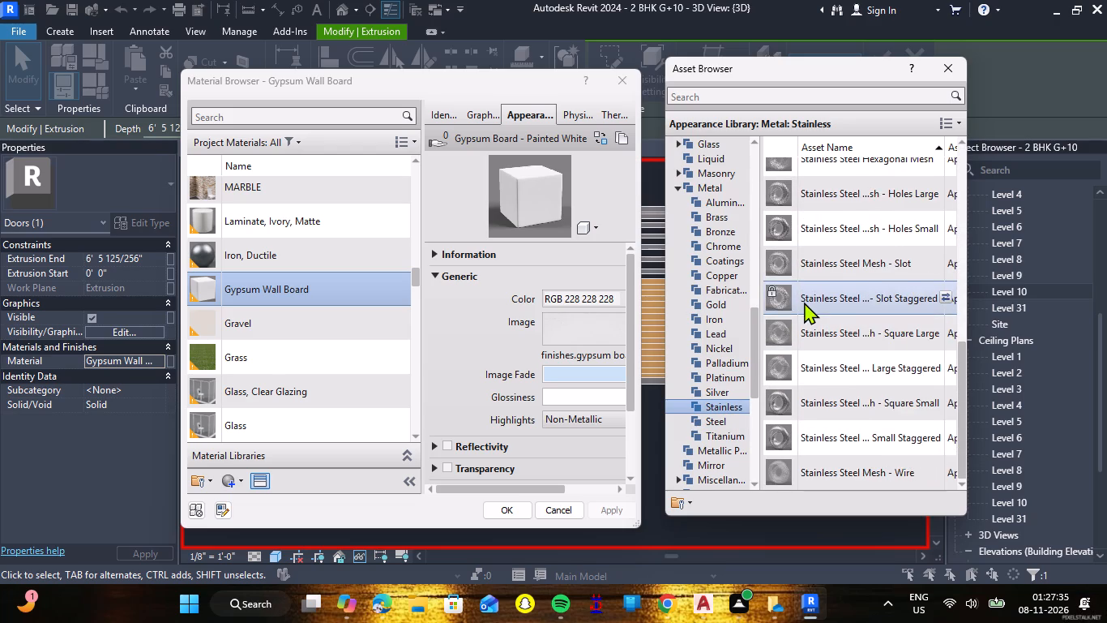
scroll(805, 302, up, 4)
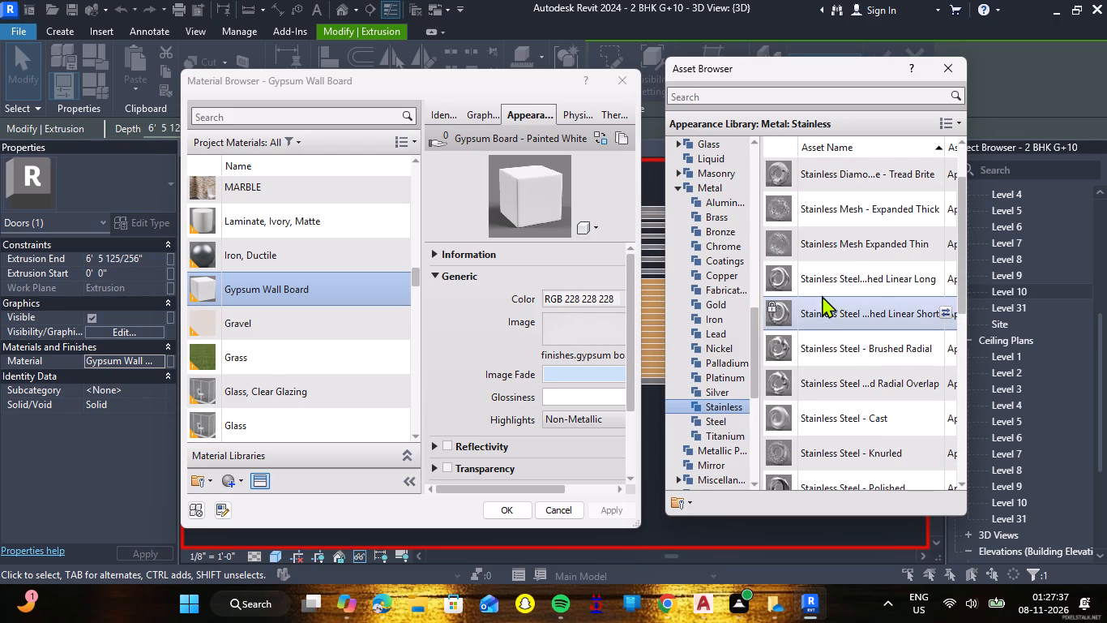
scroll(822, 286, up, 6)
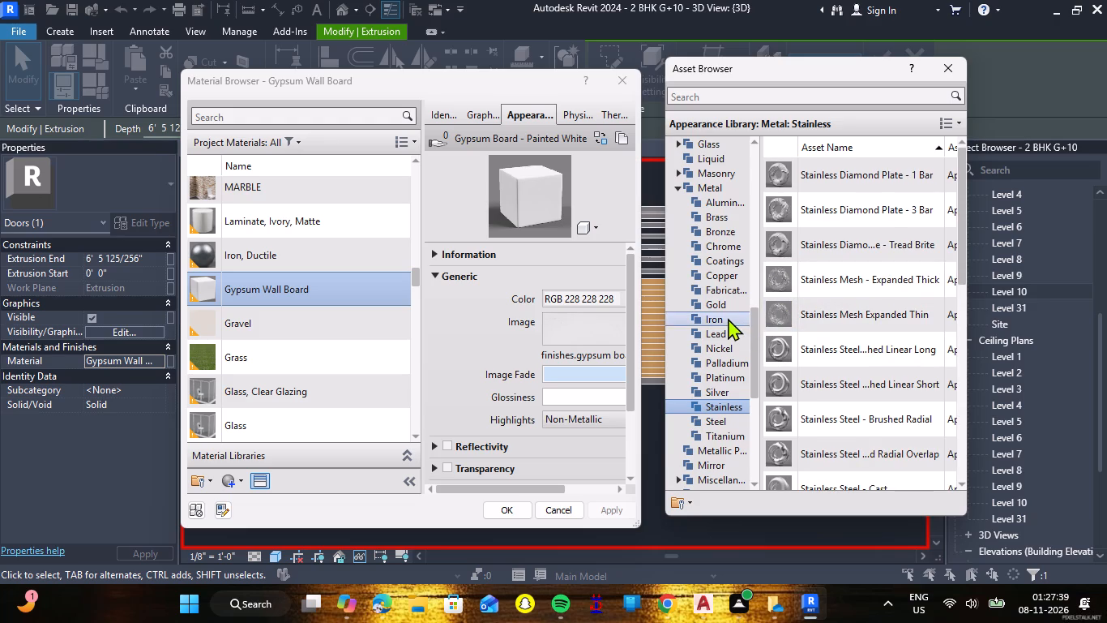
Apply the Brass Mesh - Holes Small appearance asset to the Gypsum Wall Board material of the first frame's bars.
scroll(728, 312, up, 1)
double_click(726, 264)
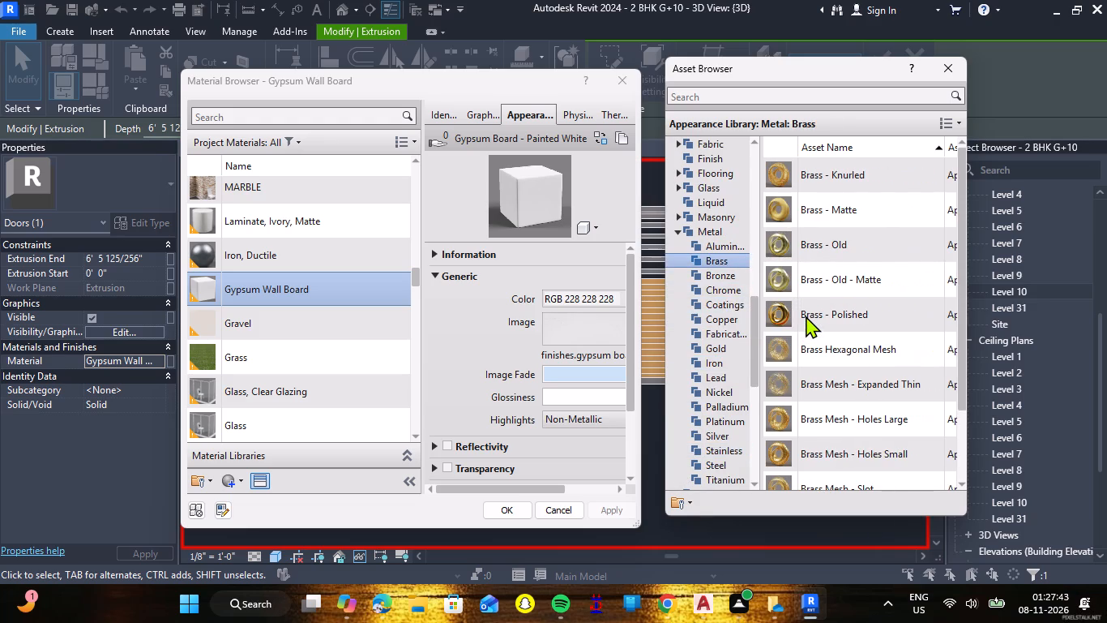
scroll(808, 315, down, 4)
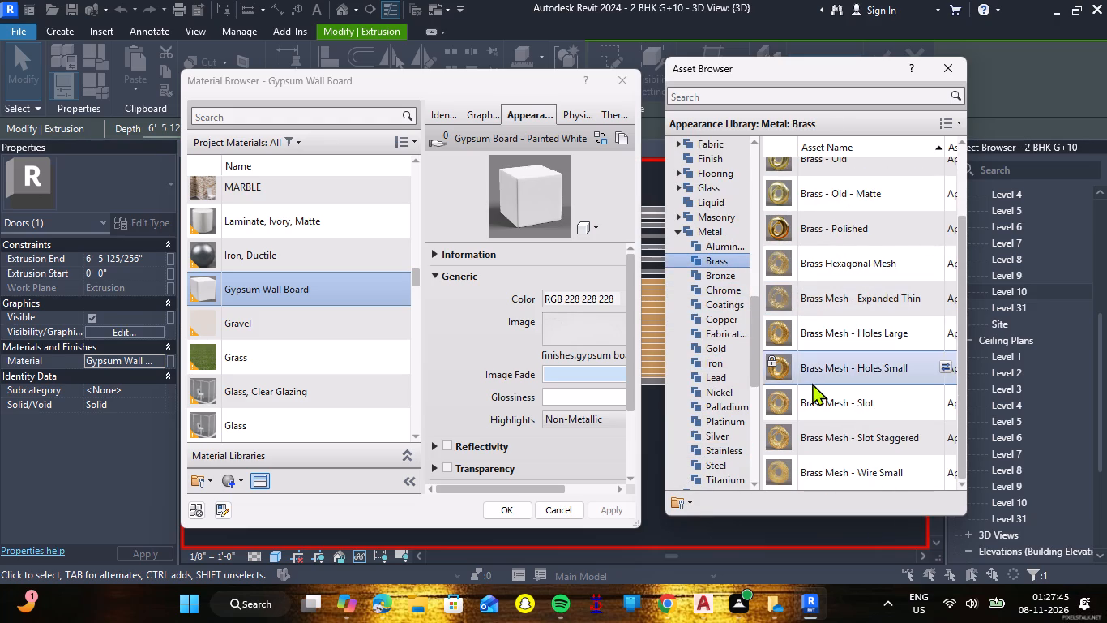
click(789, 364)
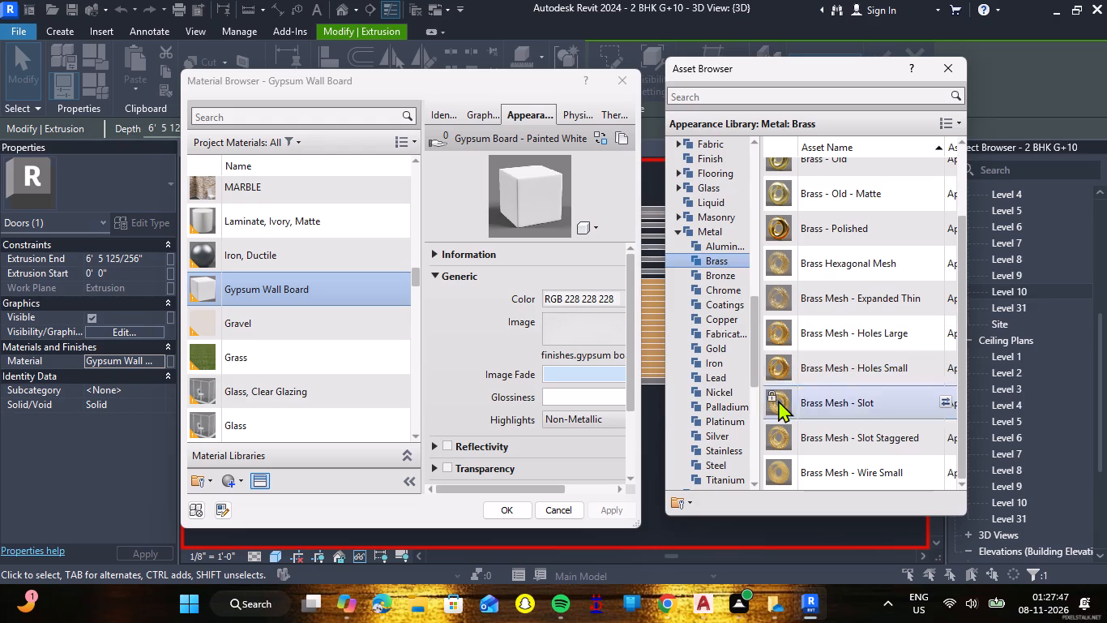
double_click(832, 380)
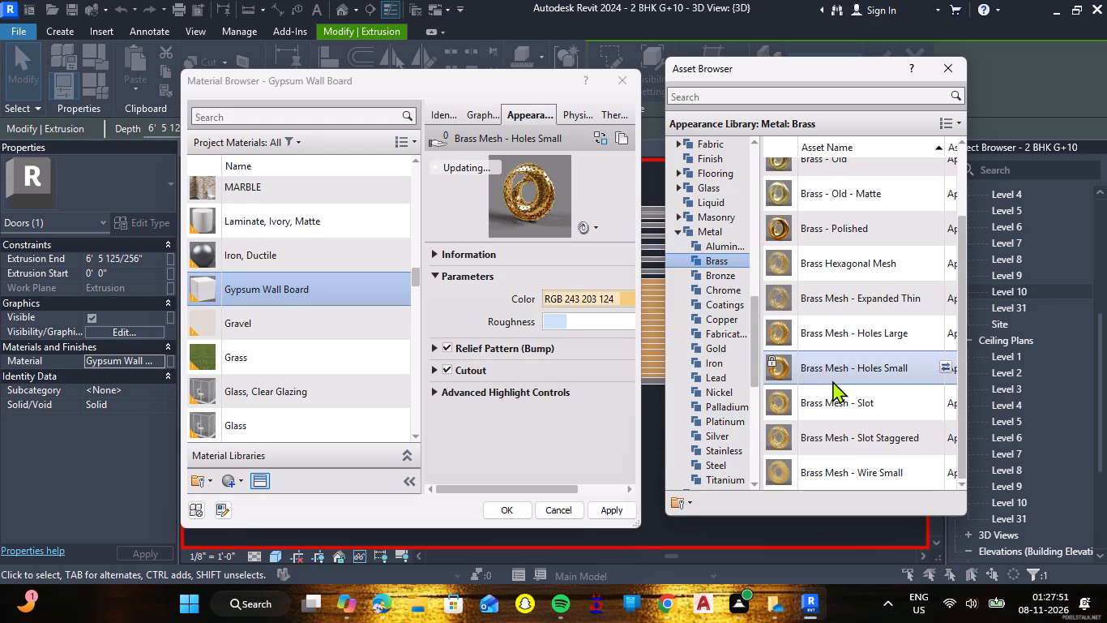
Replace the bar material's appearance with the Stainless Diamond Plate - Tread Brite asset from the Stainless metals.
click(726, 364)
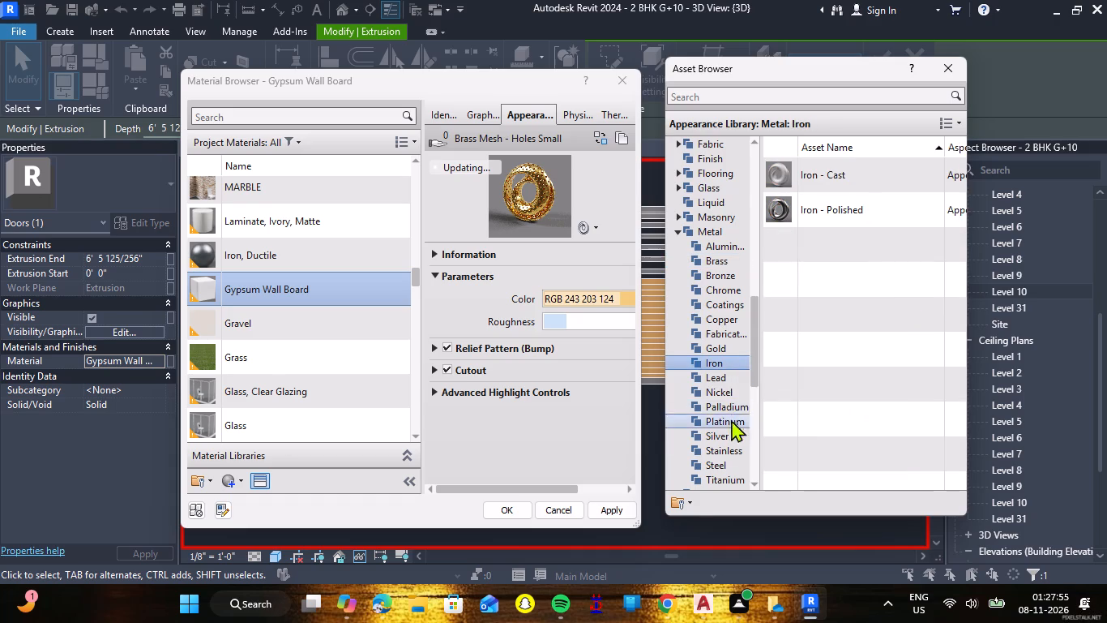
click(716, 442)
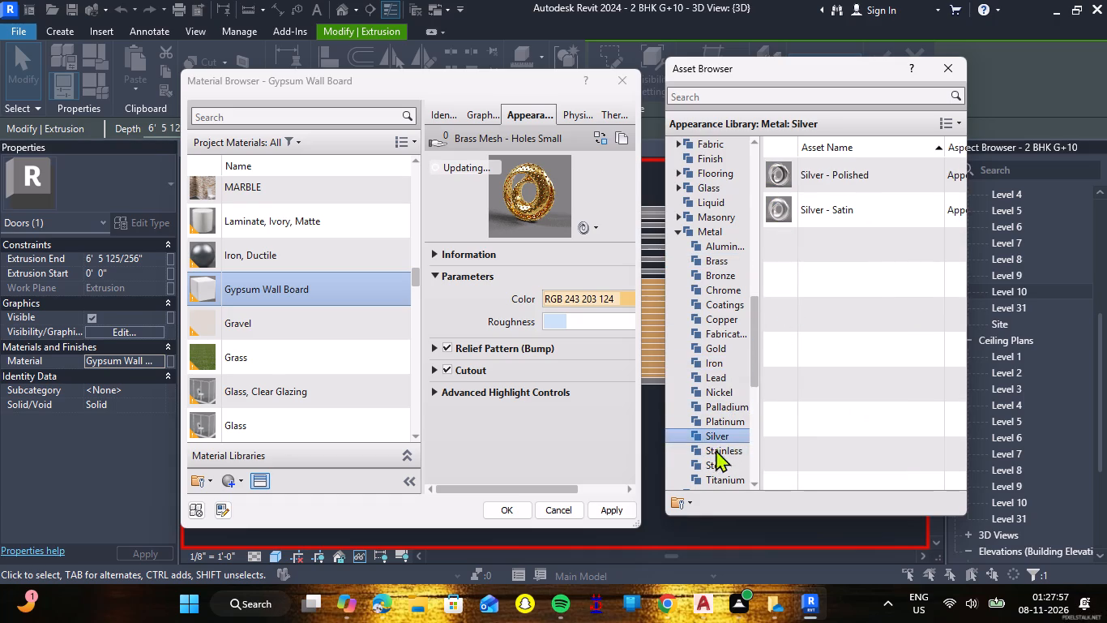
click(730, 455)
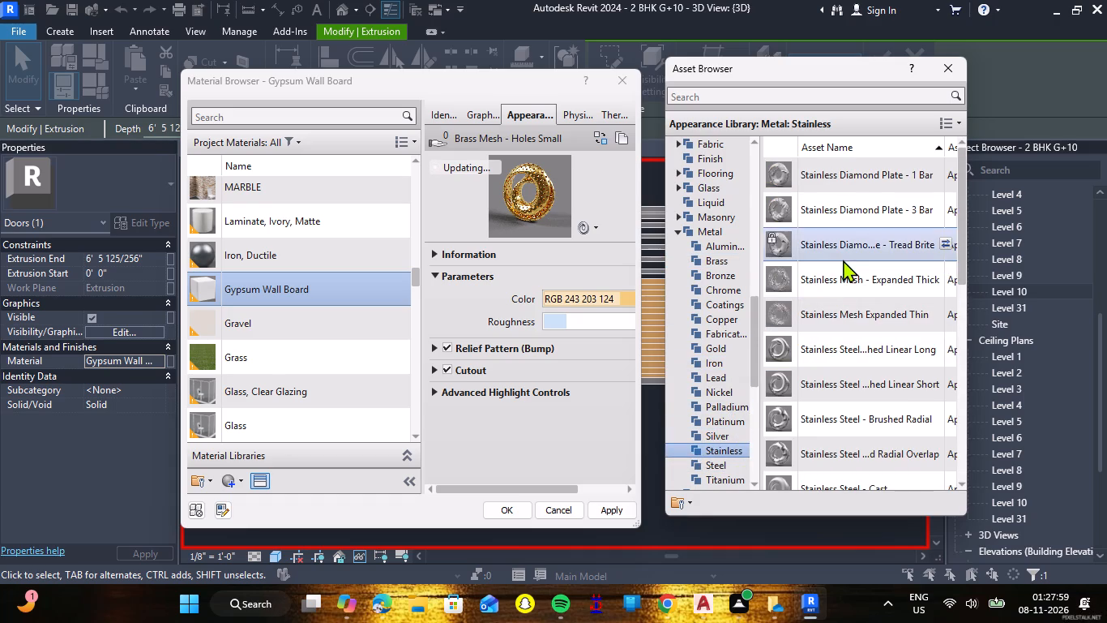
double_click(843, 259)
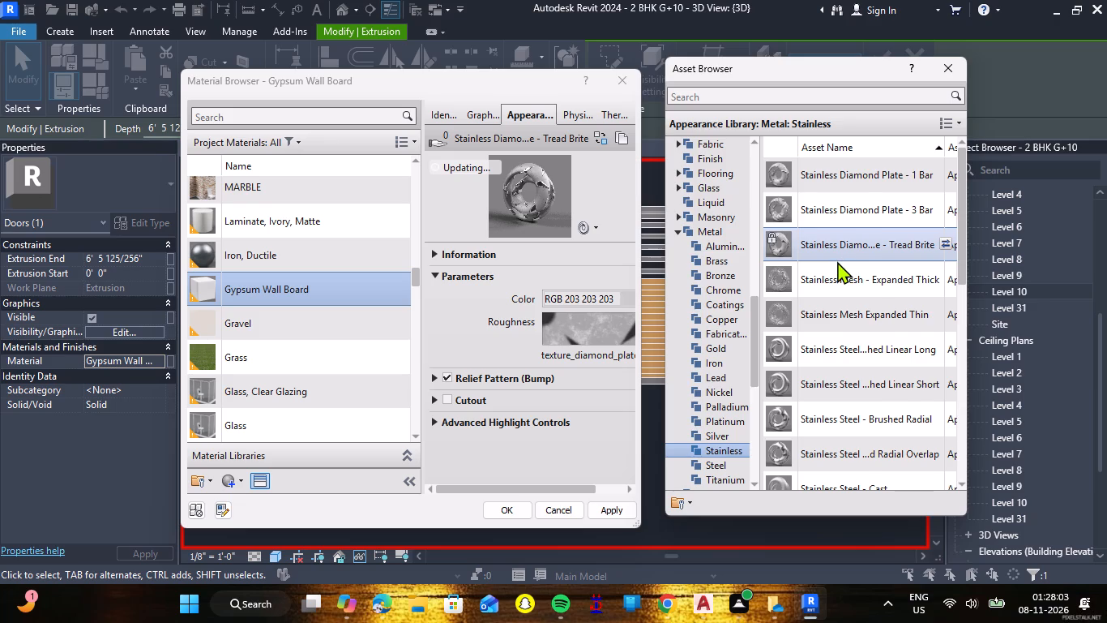
Apply the Stainless Steel - Polished appearance asset to the bars' Gypsum Wall Board material and accept the material.
scroll(837, 261, down, 3)
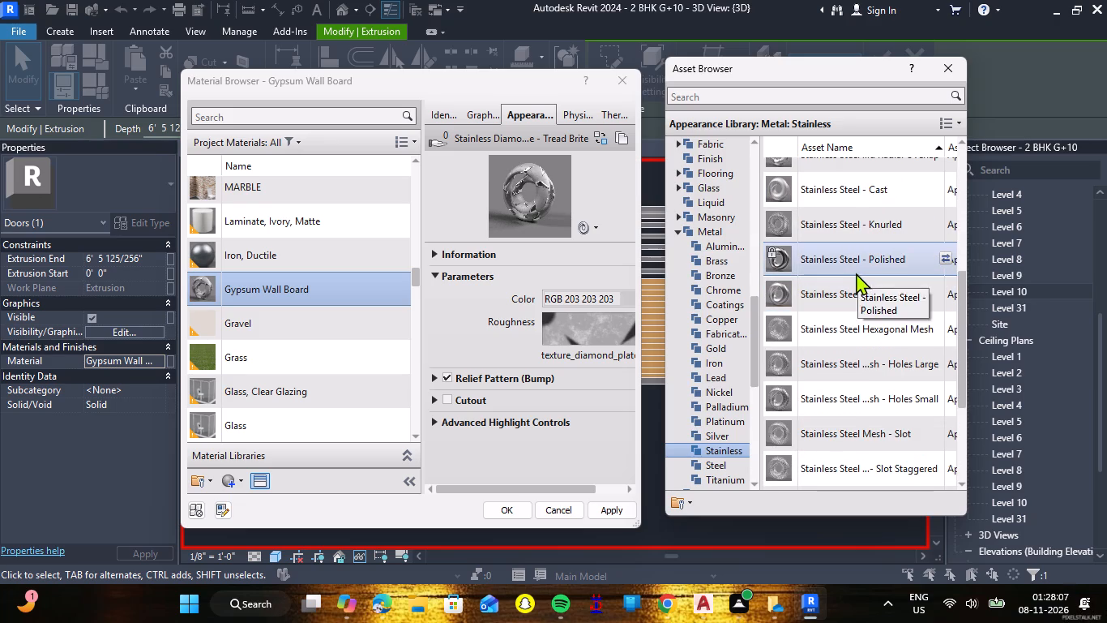
scroll(855, 273, down, 6)
scroll(855, 286, up, 1)
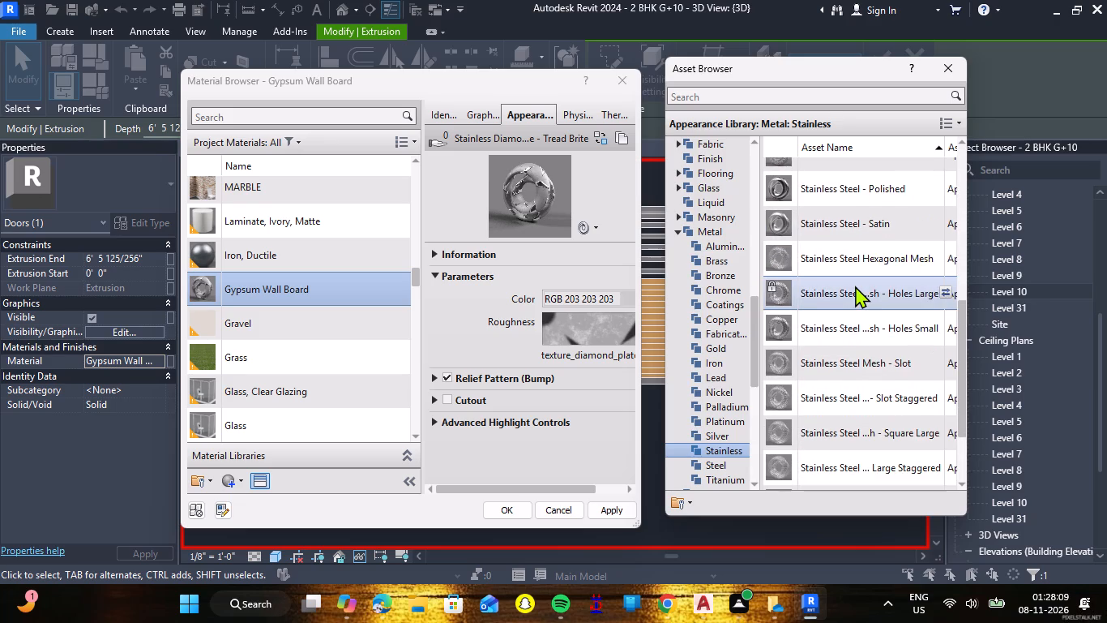
scroll(855, 286, up, 1)
double_click(853, 282)
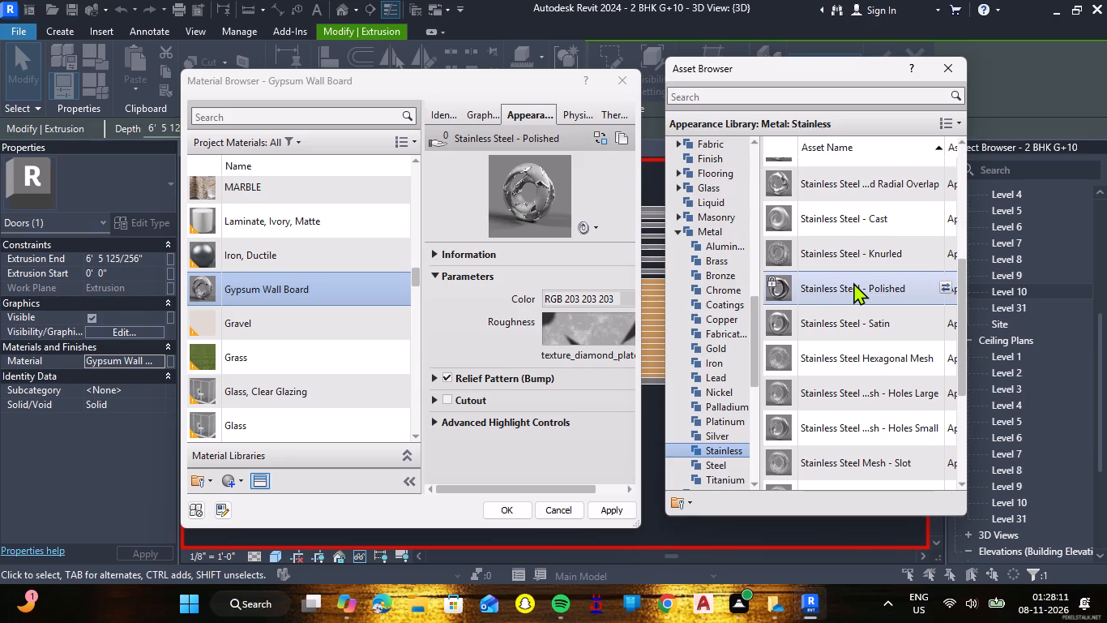
click(511, 511)
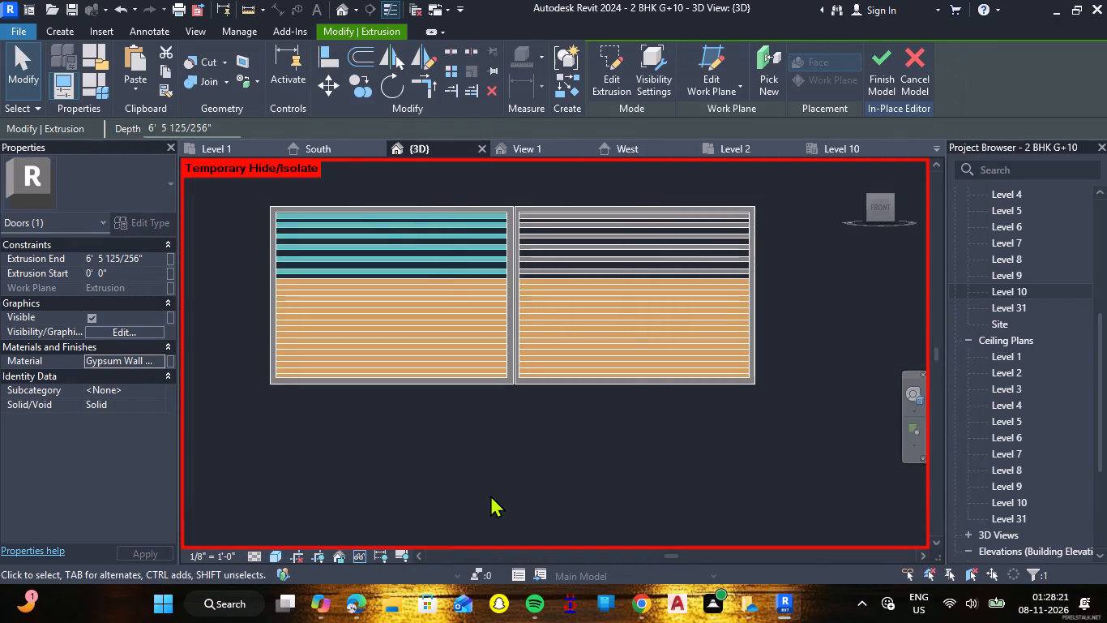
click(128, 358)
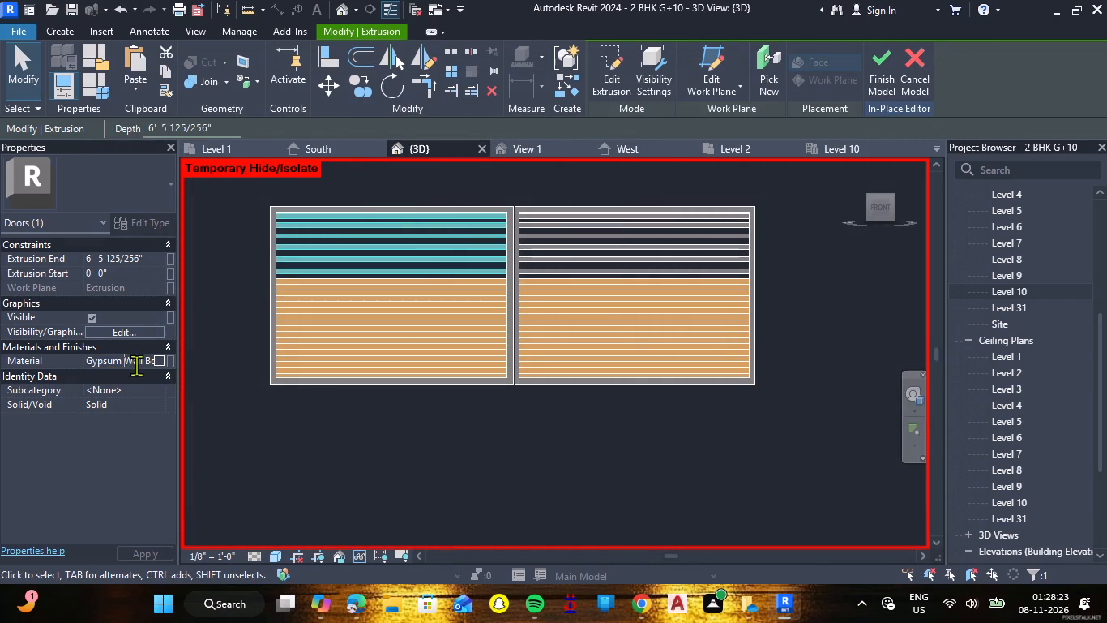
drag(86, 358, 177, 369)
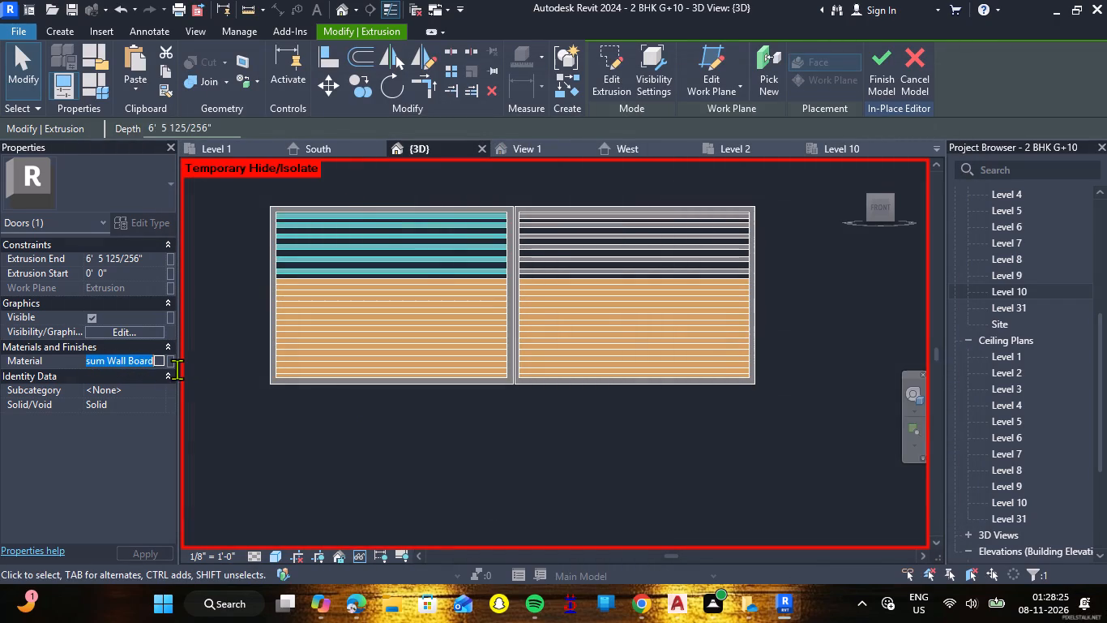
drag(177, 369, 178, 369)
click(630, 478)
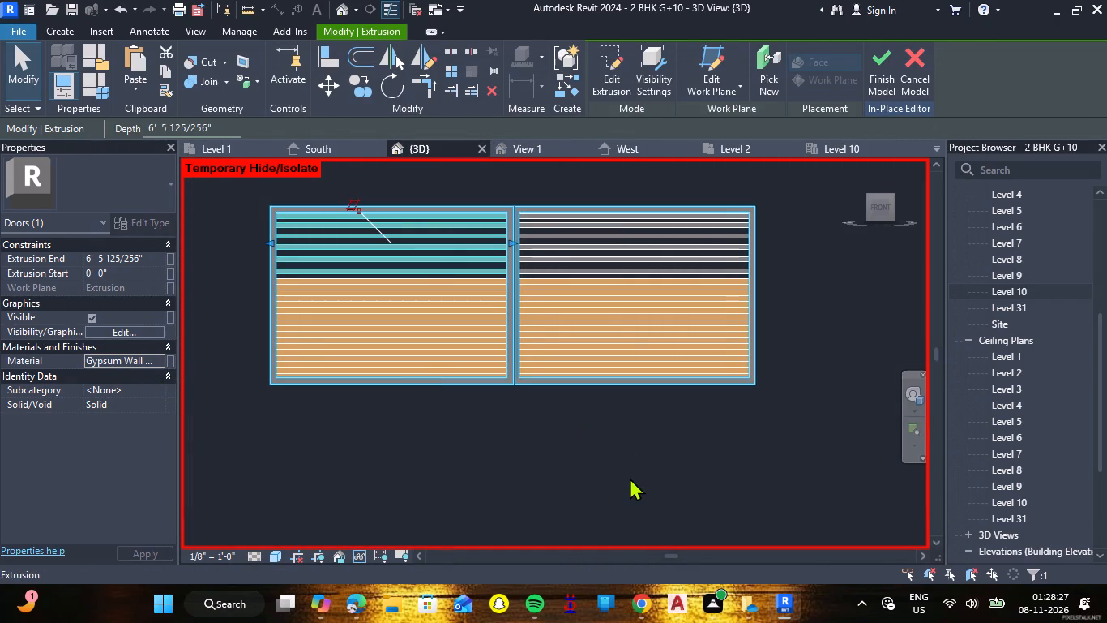
Review the material assigned to the round bars in the second frame.
scroll(506, 262, up, 5)
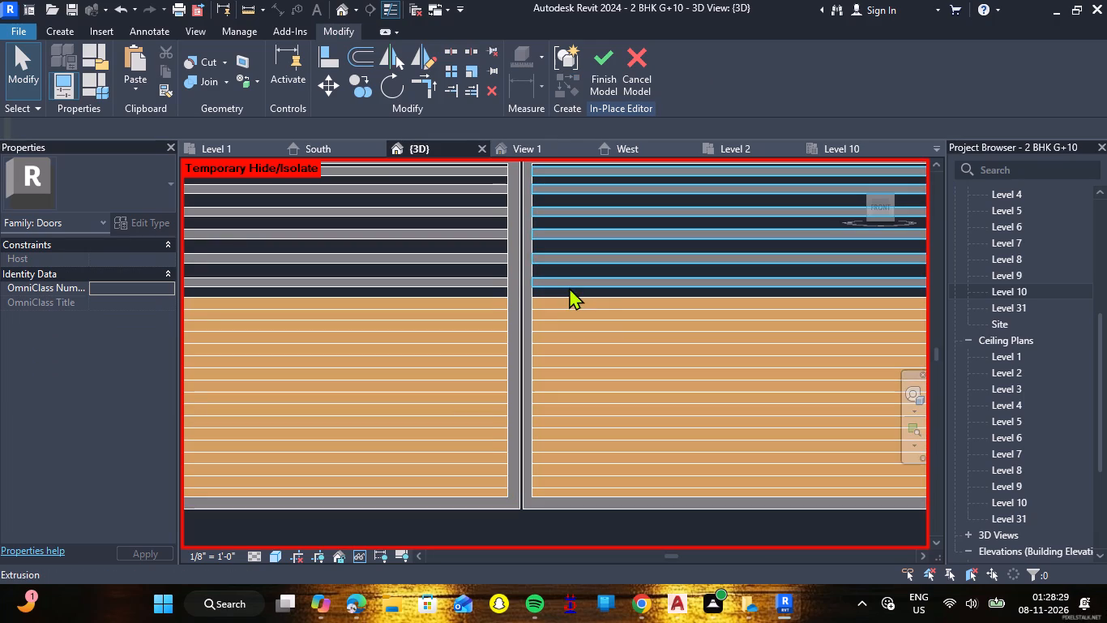
click(569, 284)
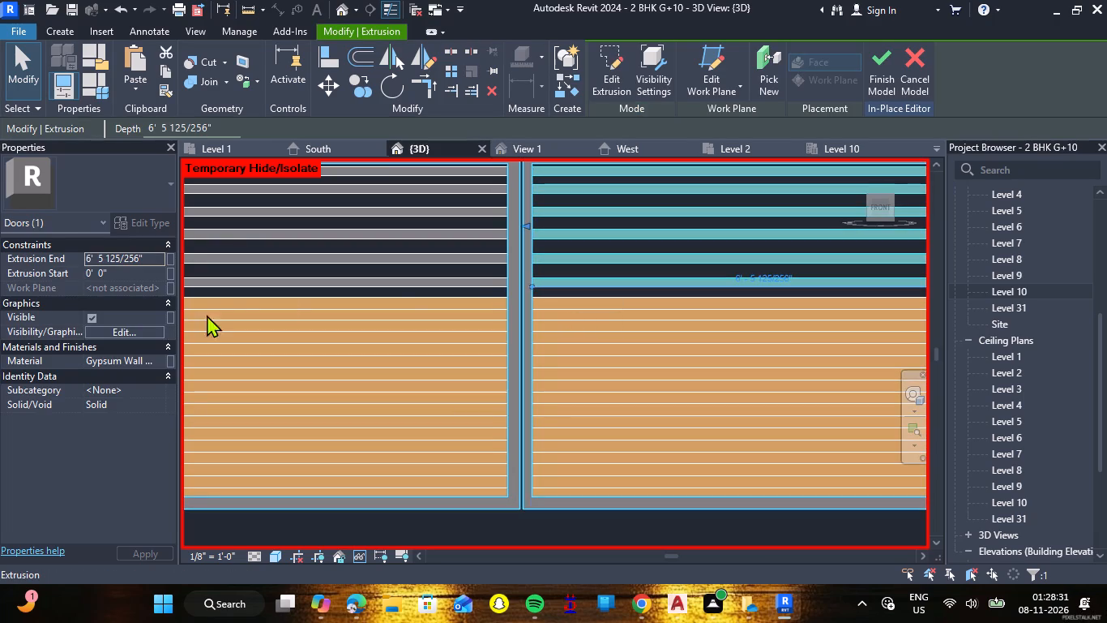
click(151, 359)
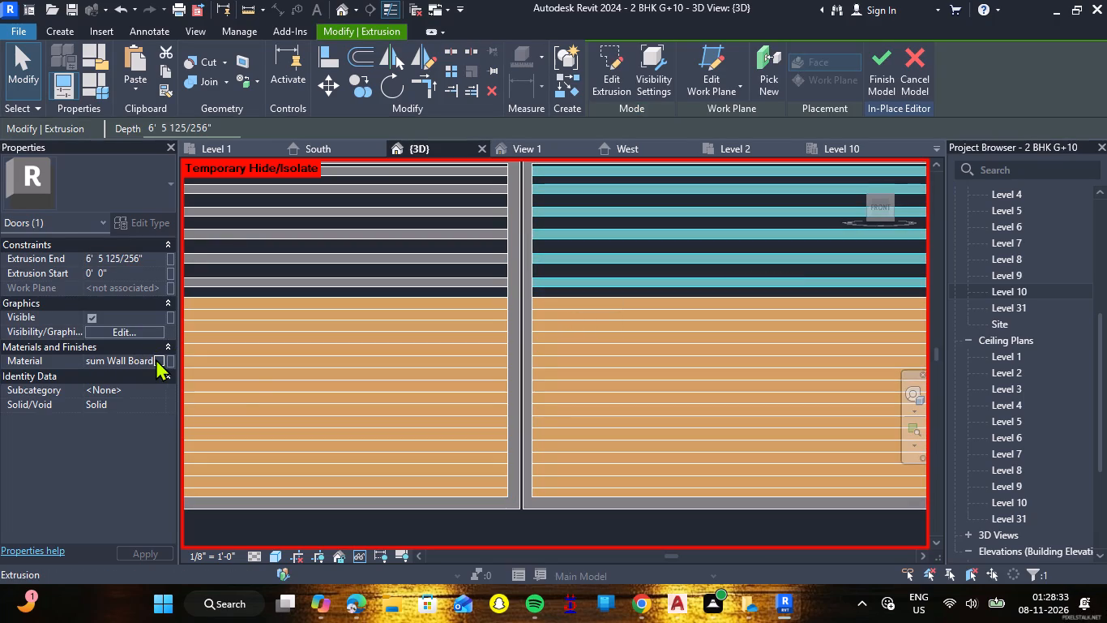
click(160, 358)
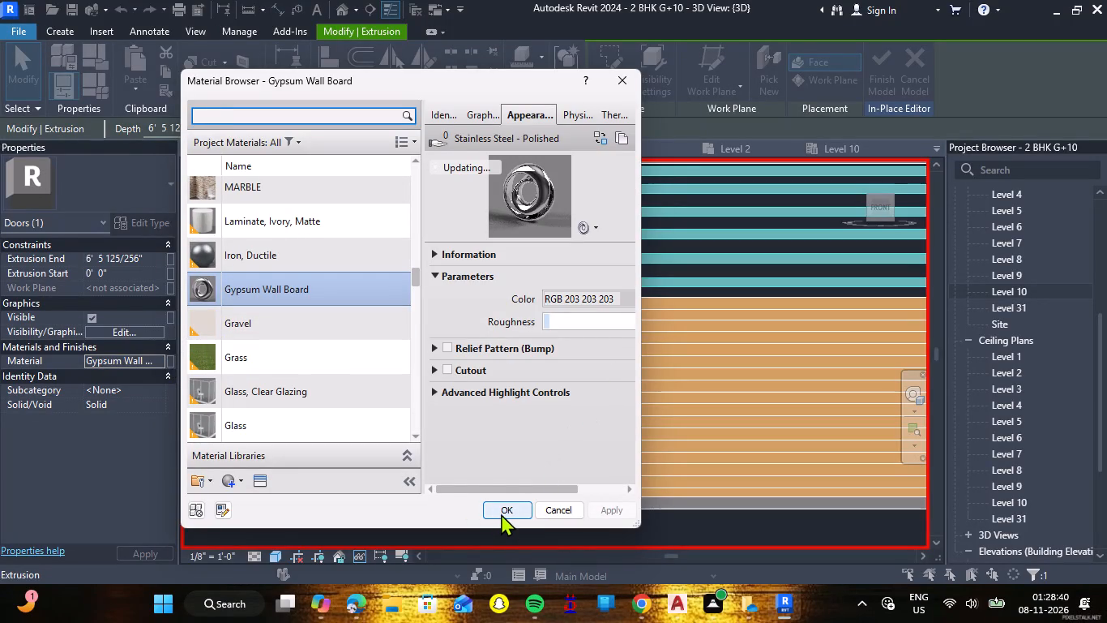
double_click(501, 513)
scroll(582, 437, down, 6)
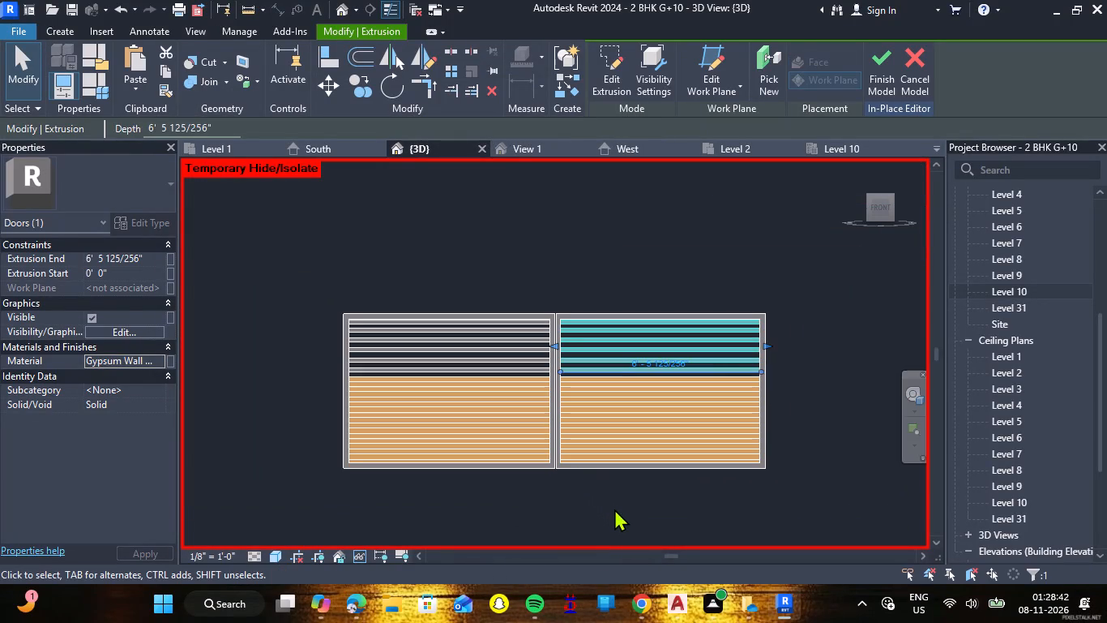
click(614, 509)
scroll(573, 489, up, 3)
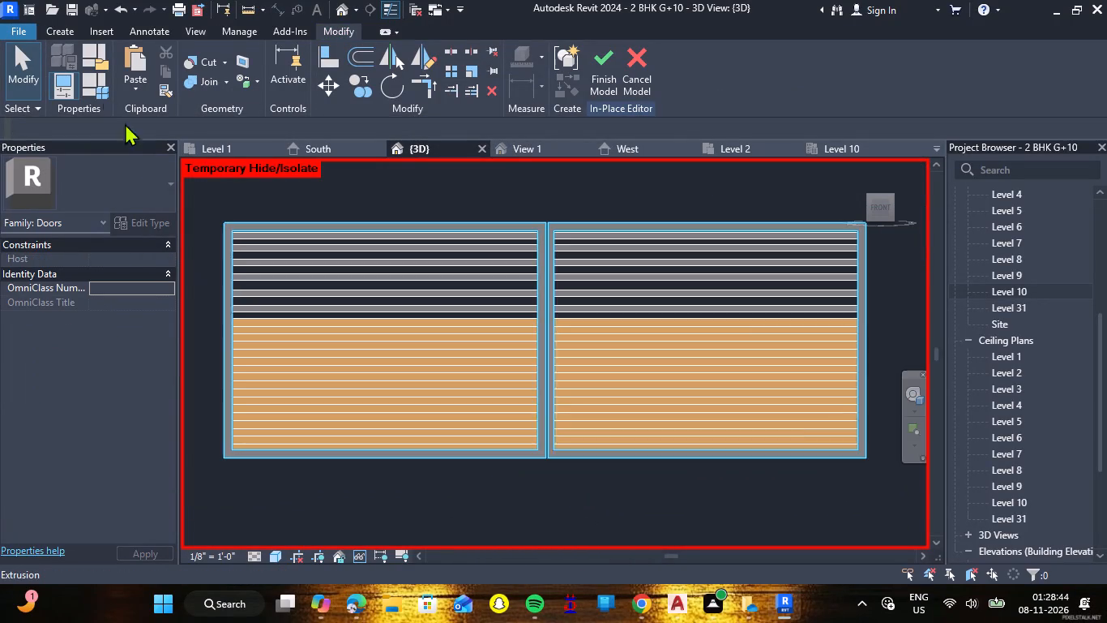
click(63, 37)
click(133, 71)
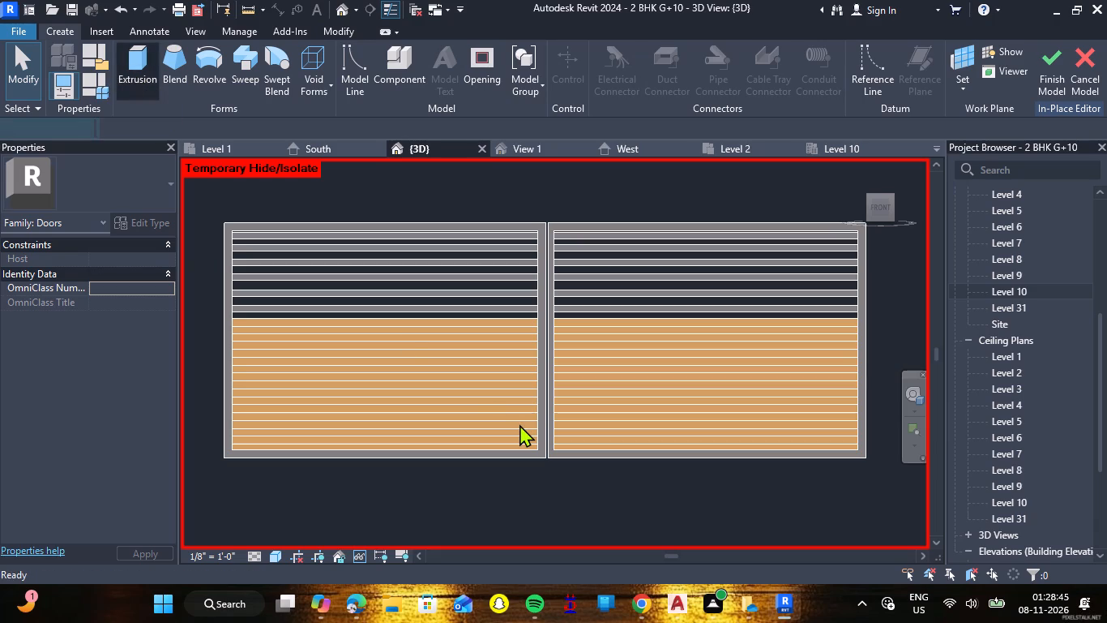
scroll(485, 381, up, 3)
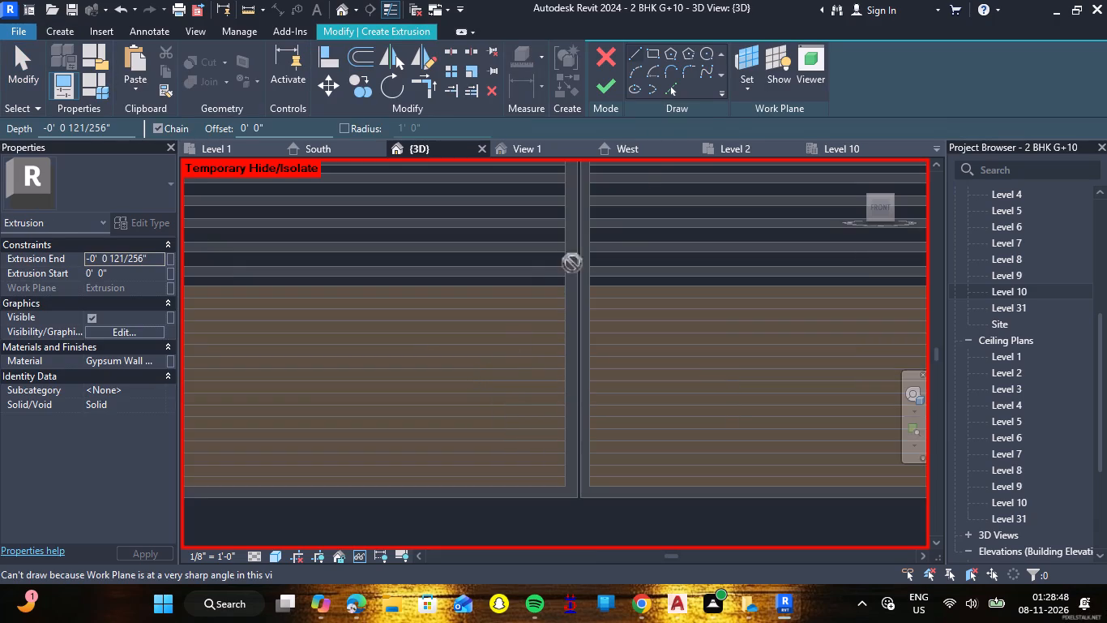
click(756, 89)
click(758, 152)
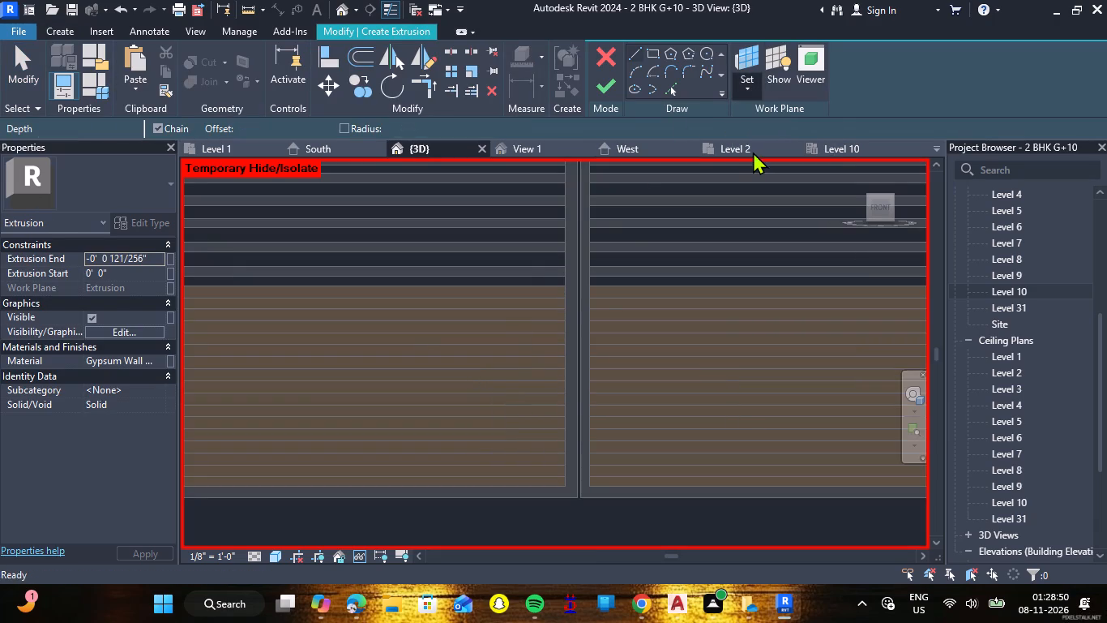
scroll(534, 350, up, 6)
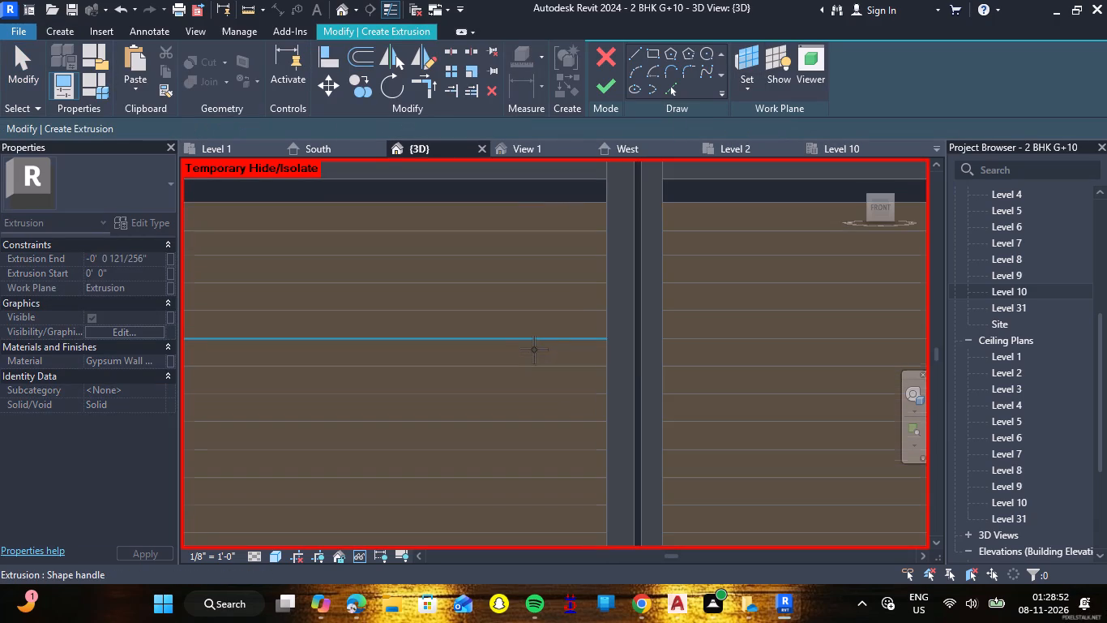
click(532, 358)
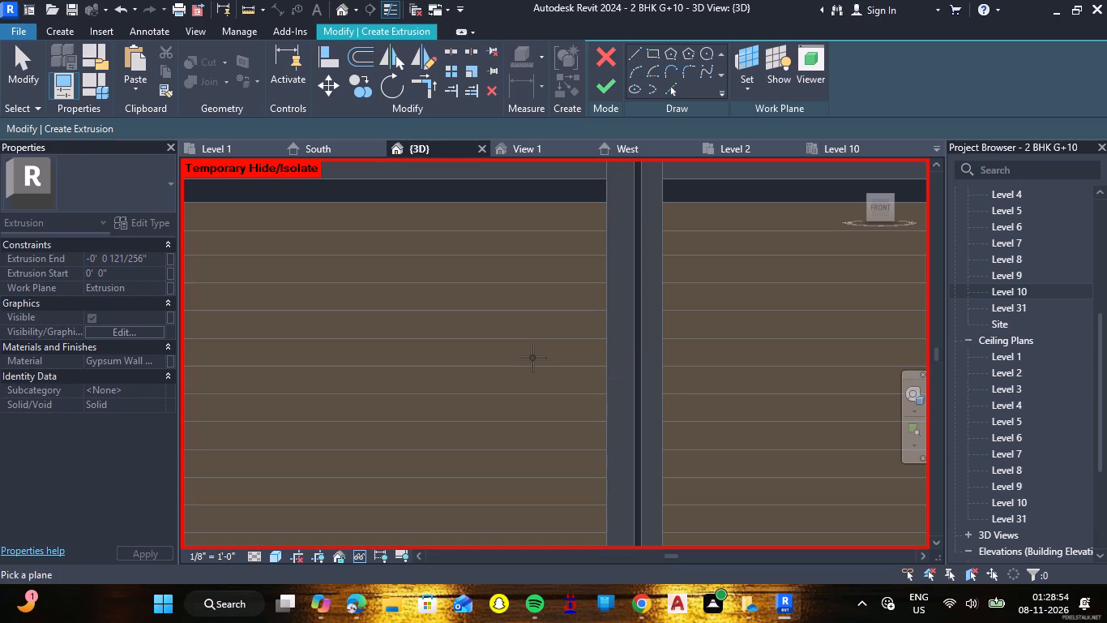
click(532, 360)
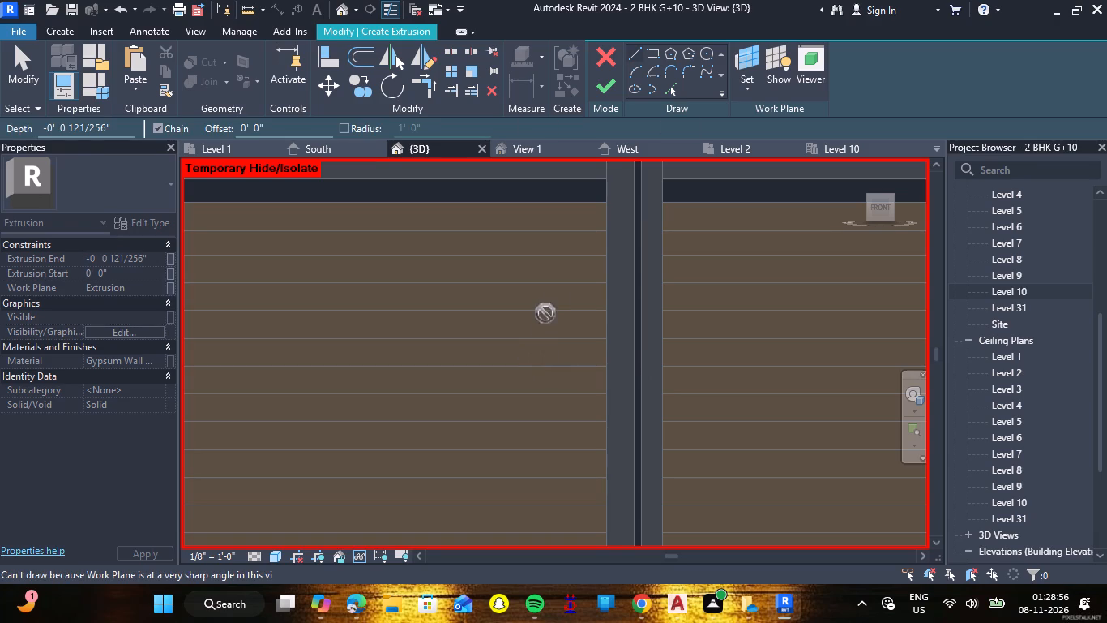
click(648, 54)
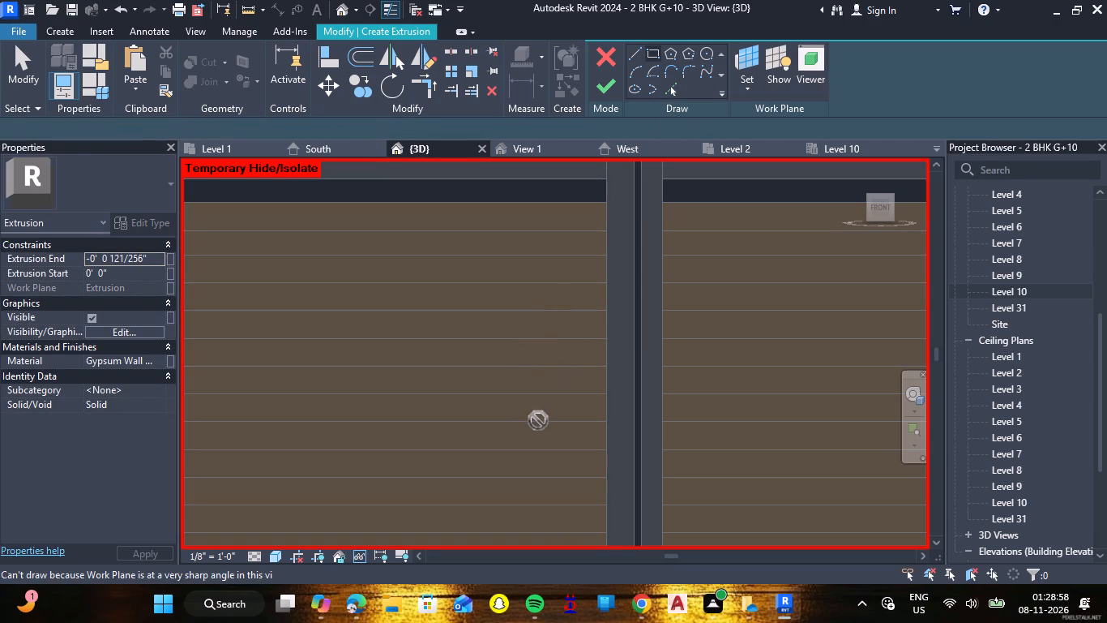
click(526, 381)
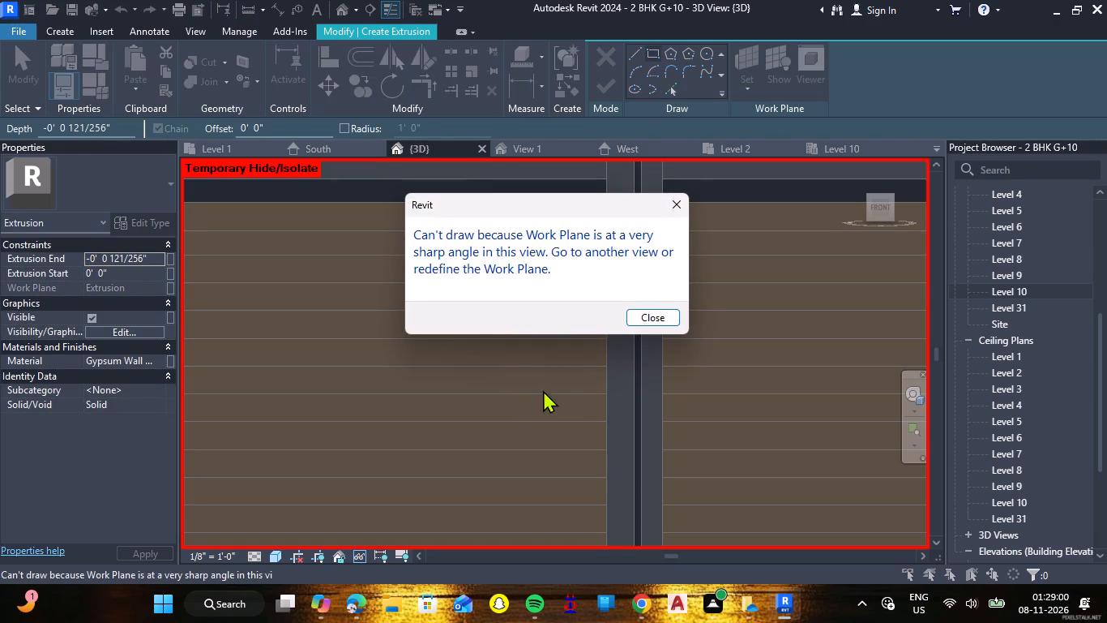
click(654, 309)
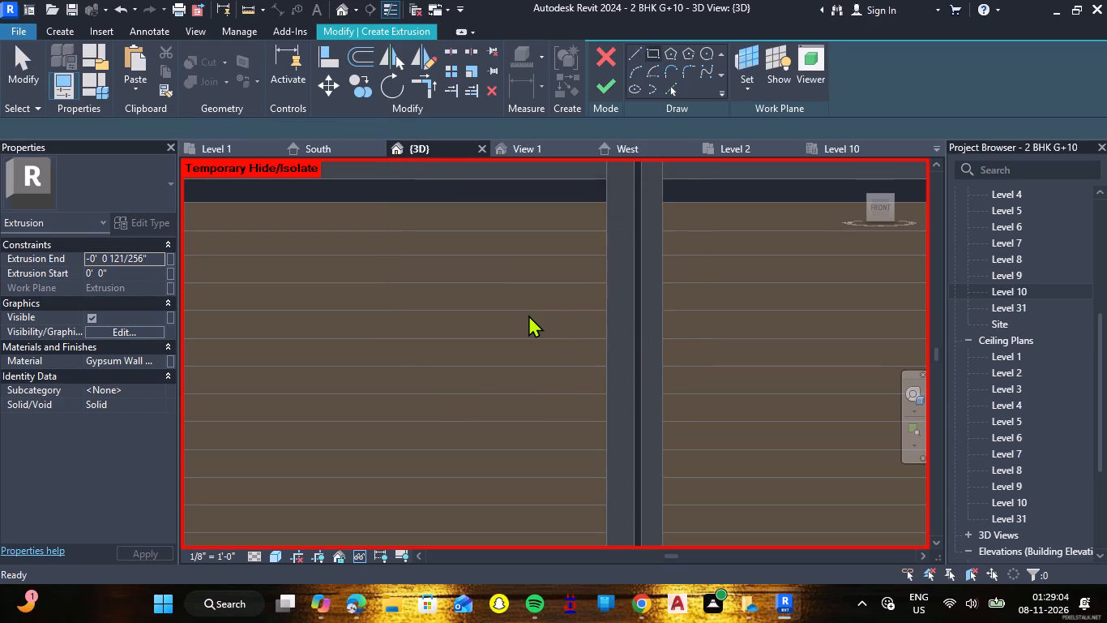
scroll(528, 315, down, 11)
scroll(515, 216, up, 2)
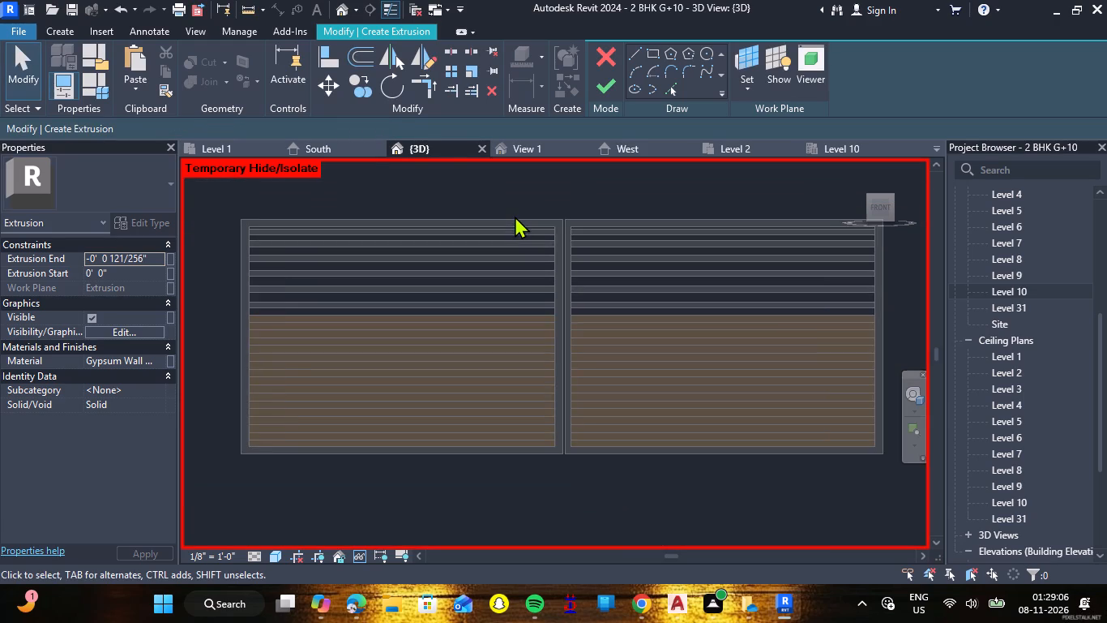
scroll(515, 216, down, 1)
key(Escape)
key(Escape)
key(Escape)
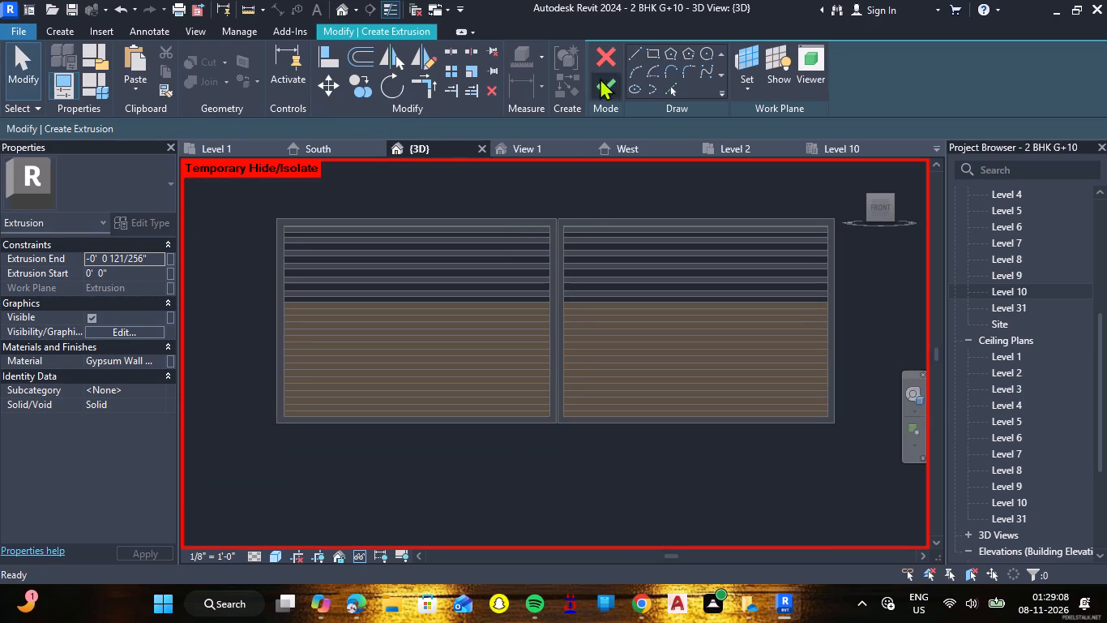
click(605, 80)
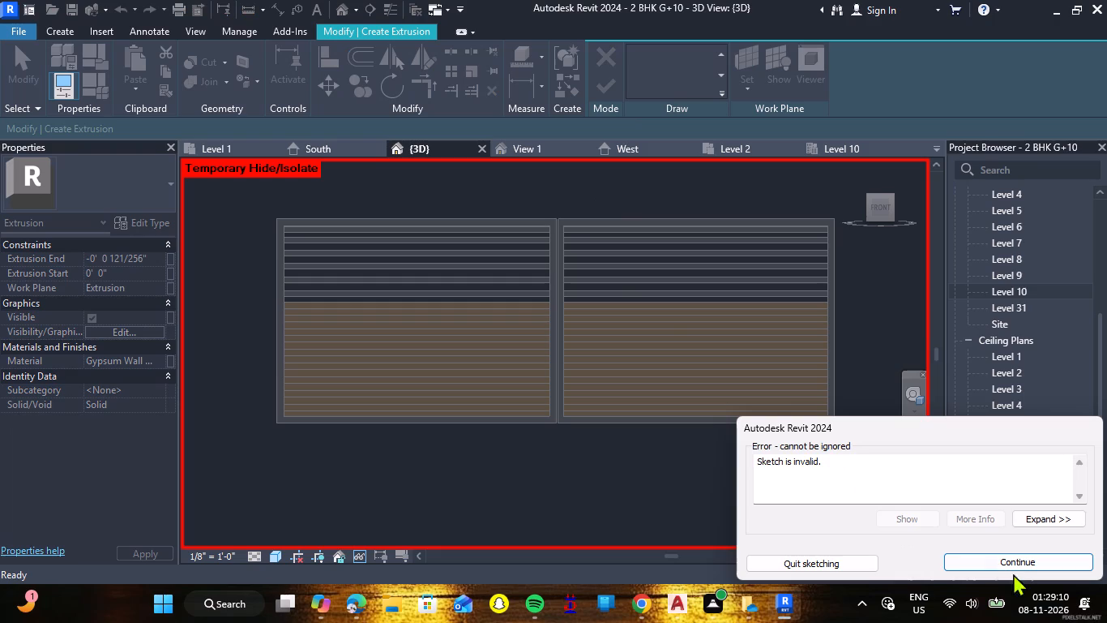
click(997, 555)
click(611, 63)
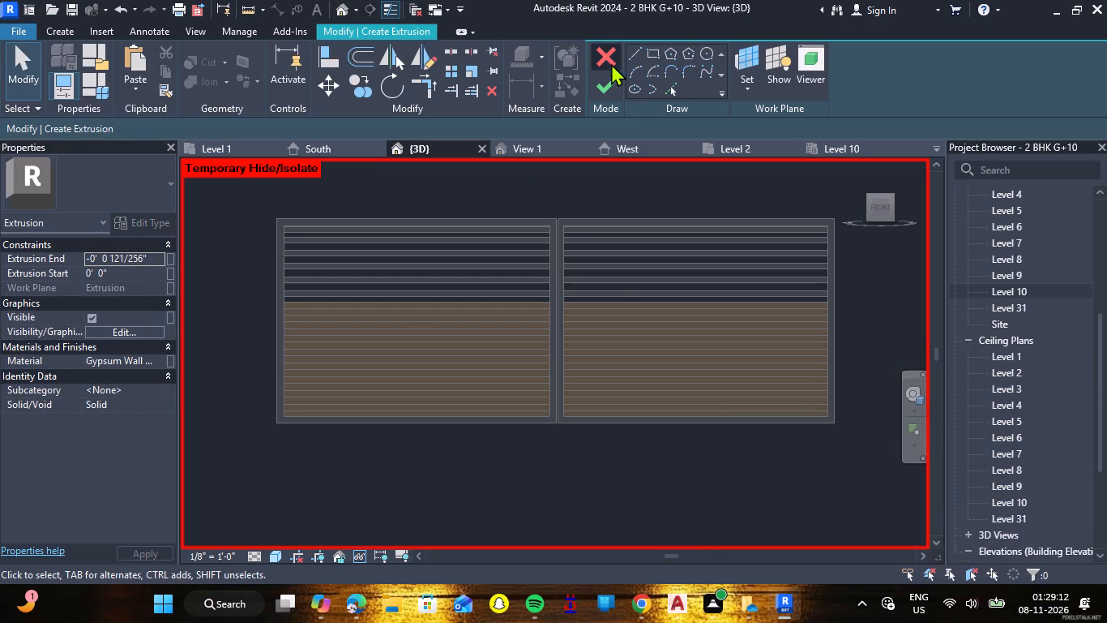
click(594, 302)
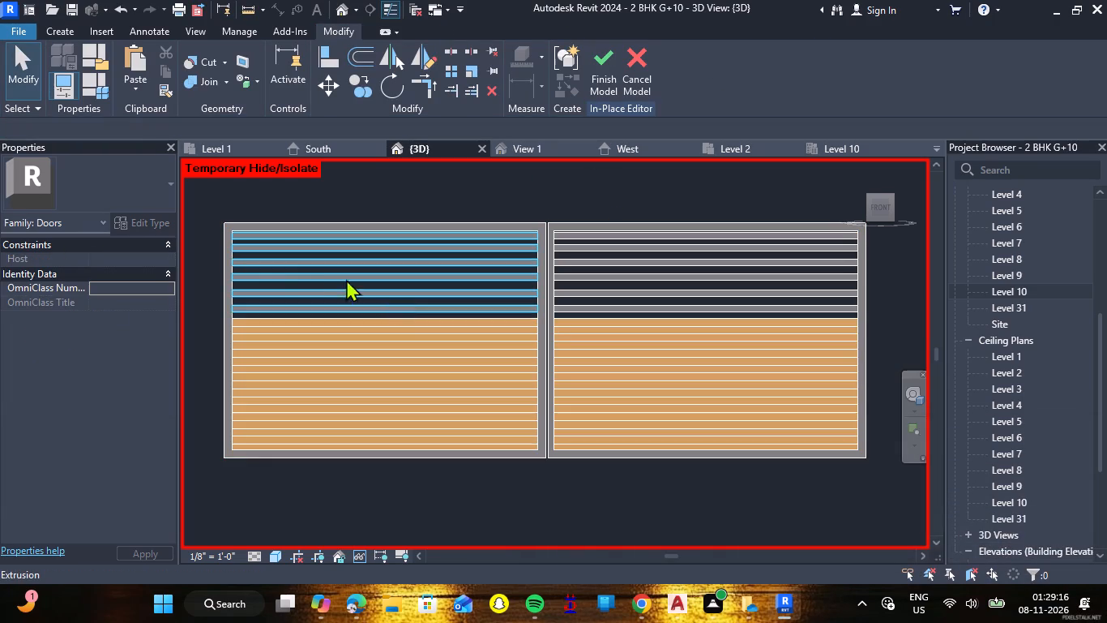
Start a new extrusion with its work plane on the face of the first frame's notched wood panel.
scroll(203, 299, up, 2)
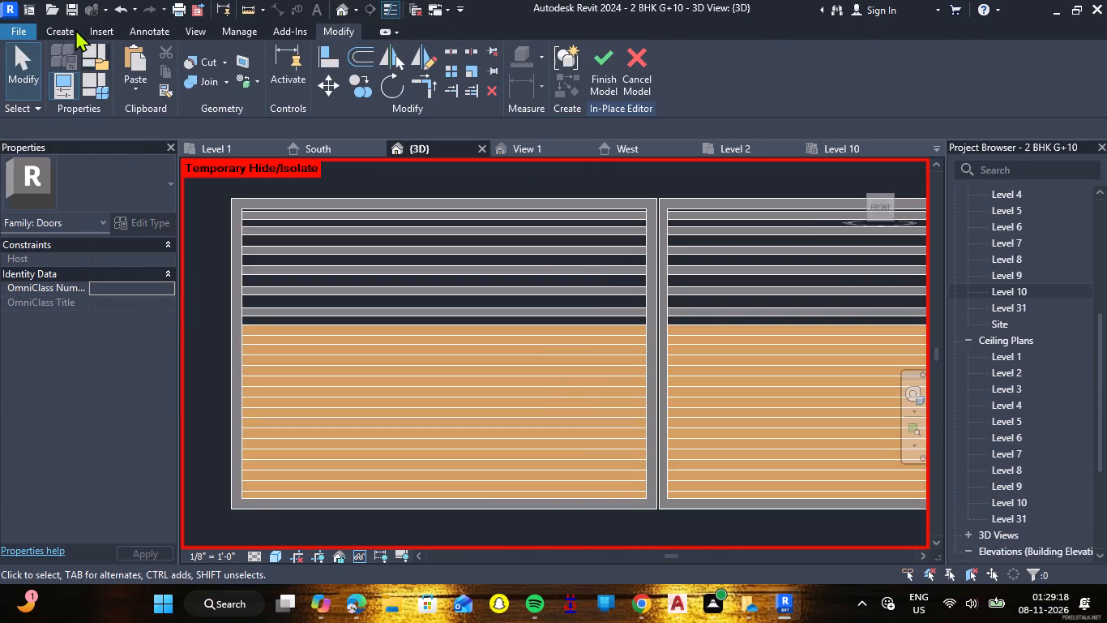
click(75, 29)
click(150, 52)
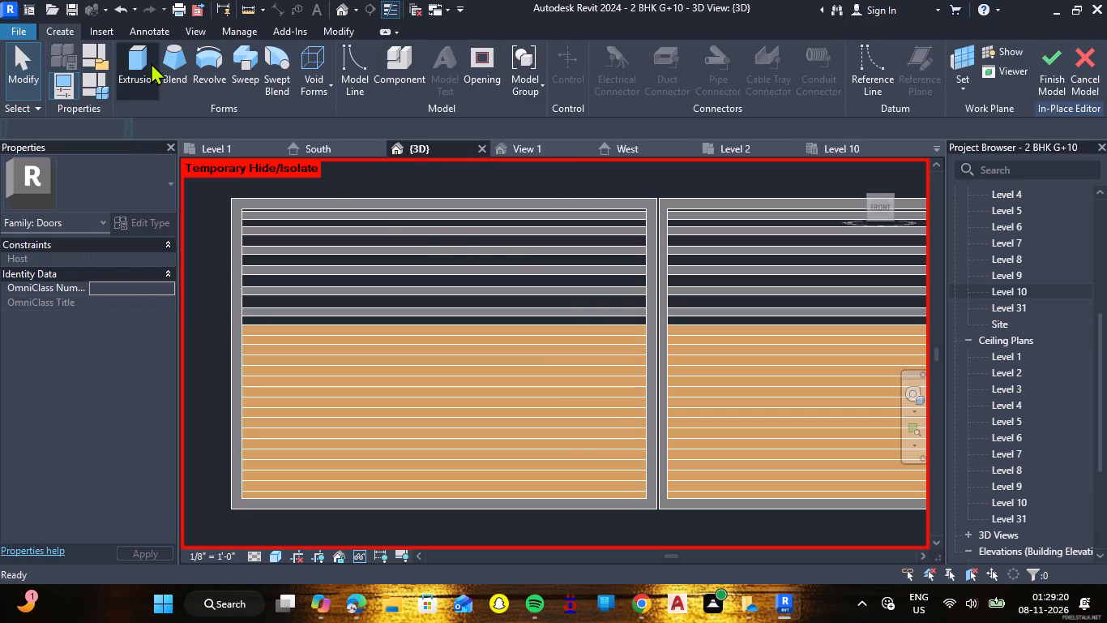
click(748, 92)
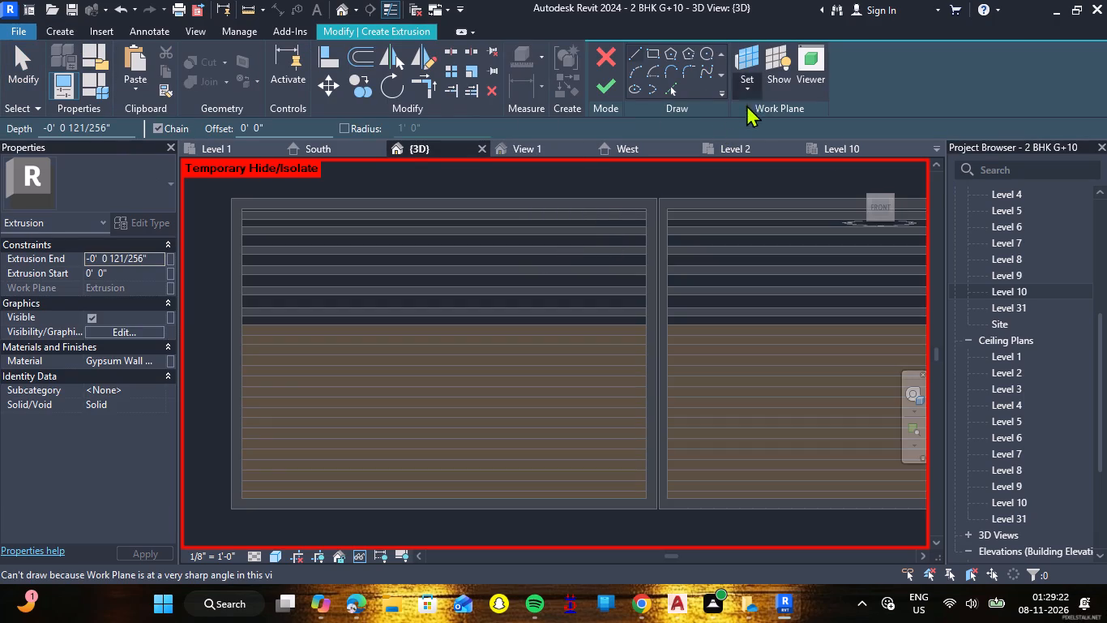
click(763, 151)
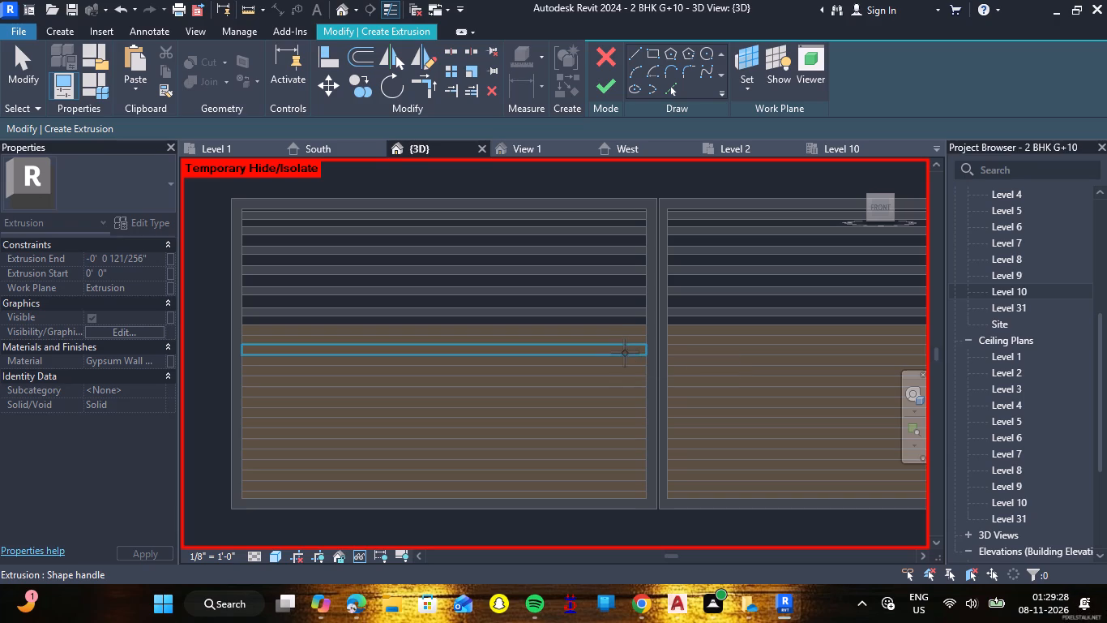
click(624, 353)
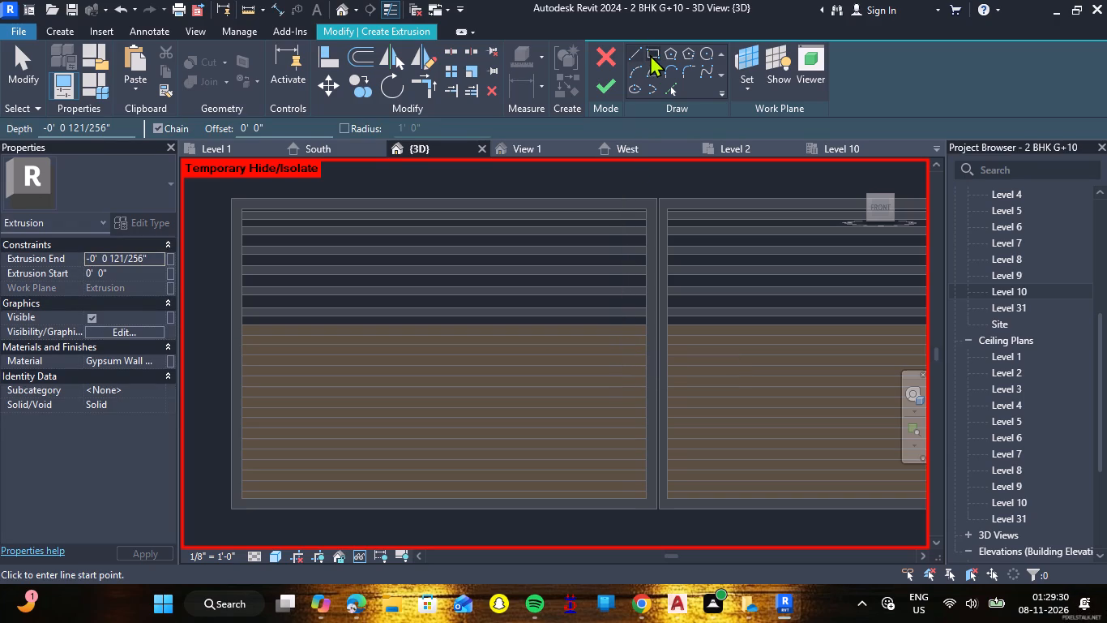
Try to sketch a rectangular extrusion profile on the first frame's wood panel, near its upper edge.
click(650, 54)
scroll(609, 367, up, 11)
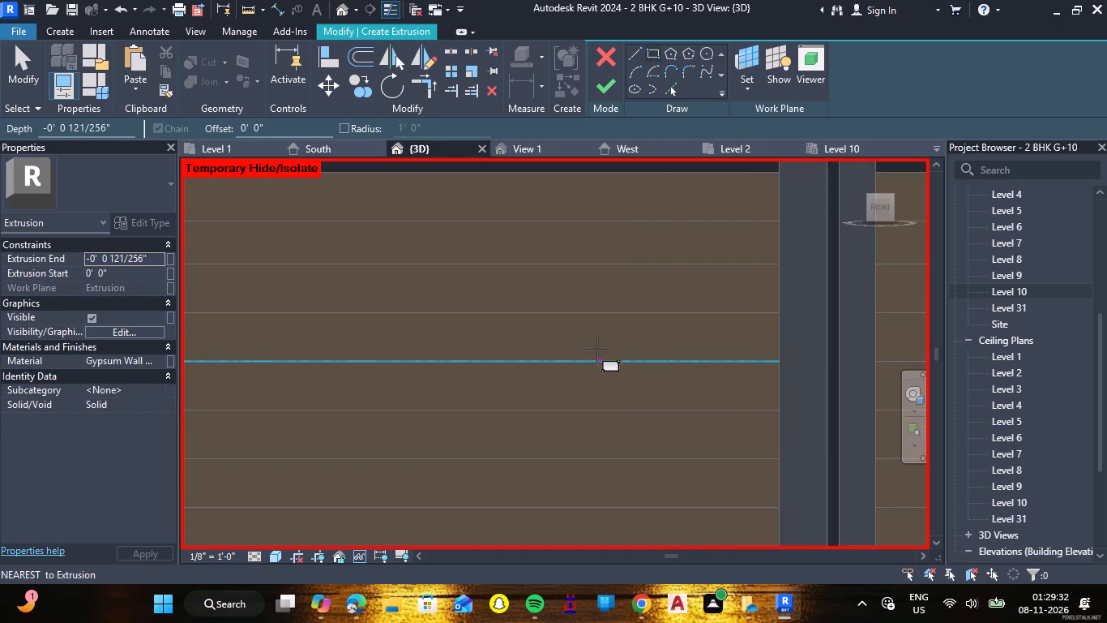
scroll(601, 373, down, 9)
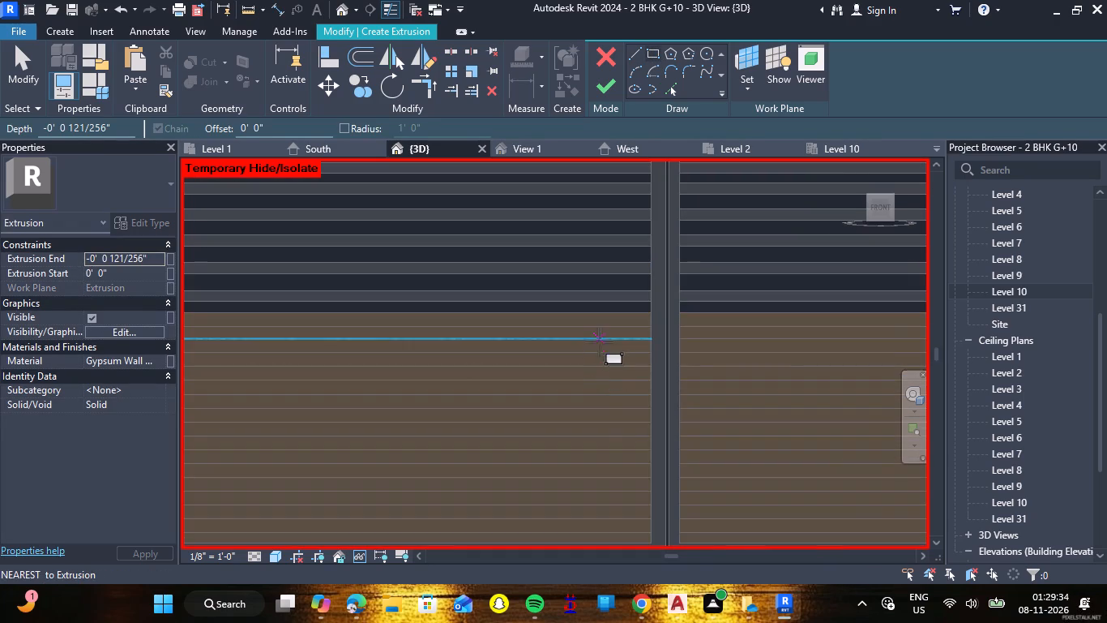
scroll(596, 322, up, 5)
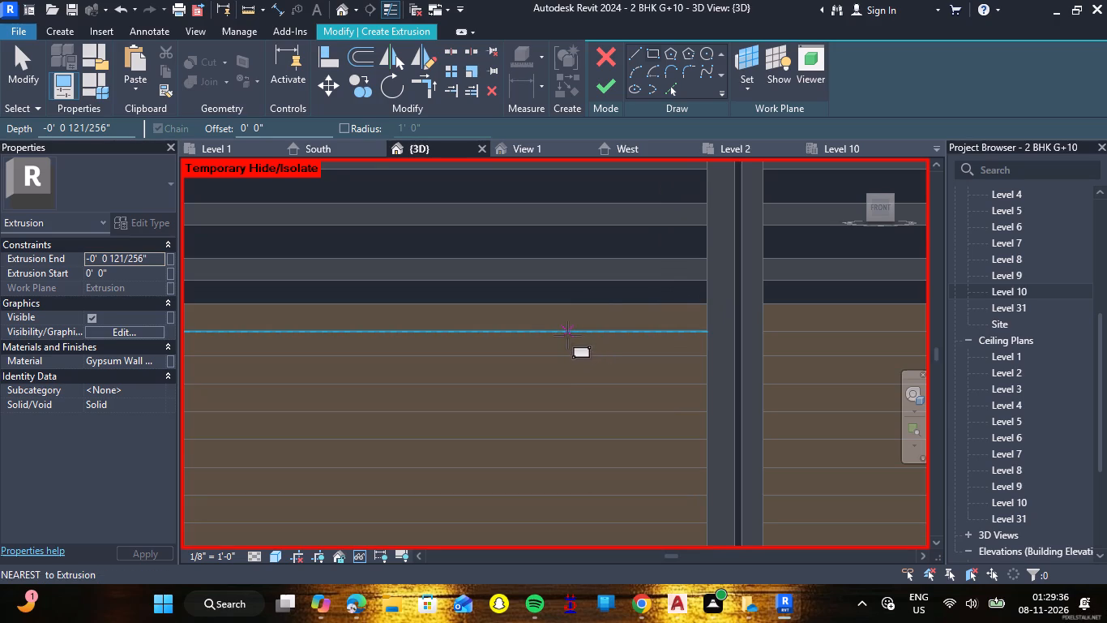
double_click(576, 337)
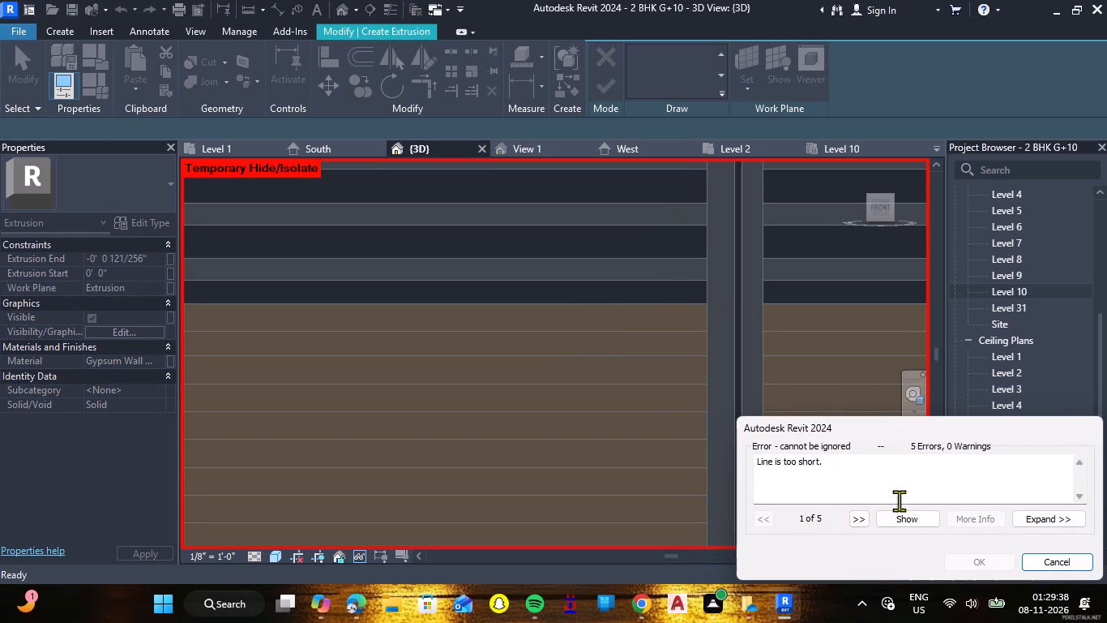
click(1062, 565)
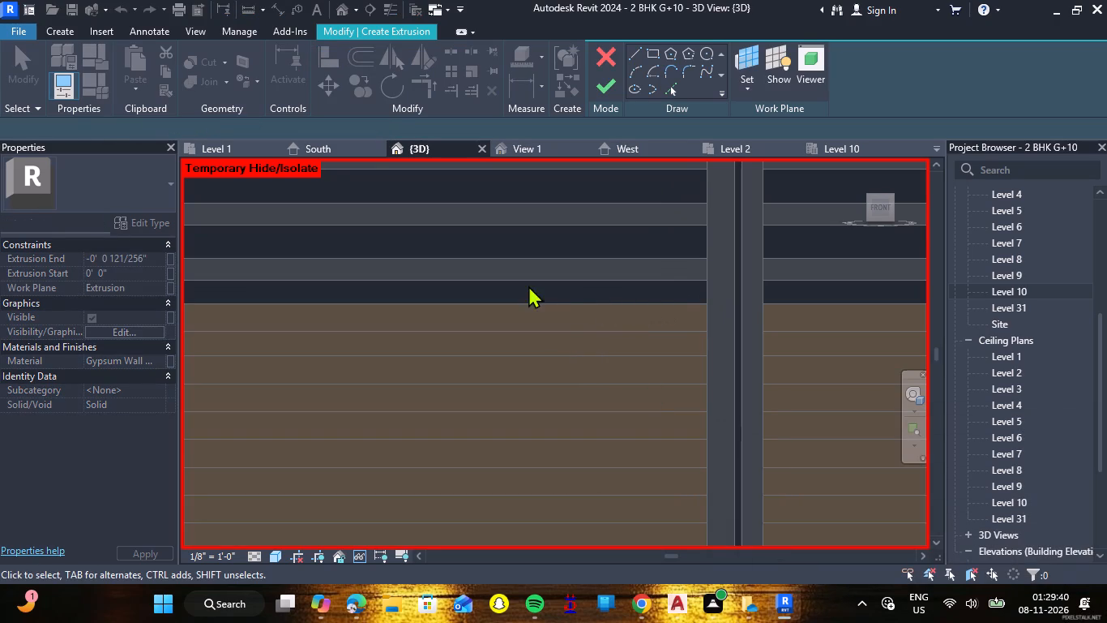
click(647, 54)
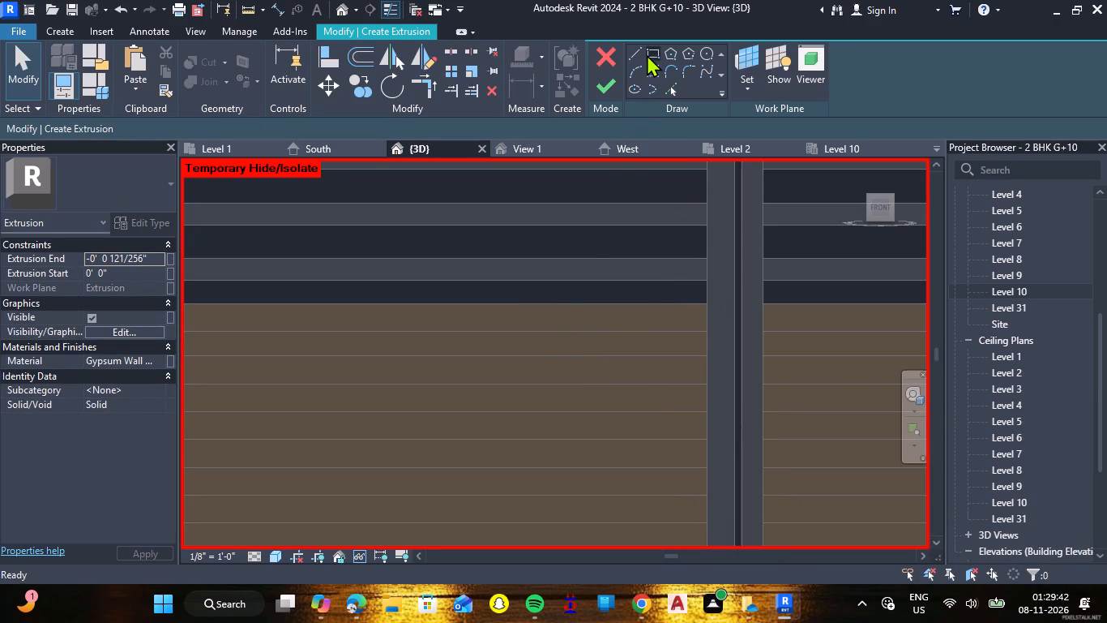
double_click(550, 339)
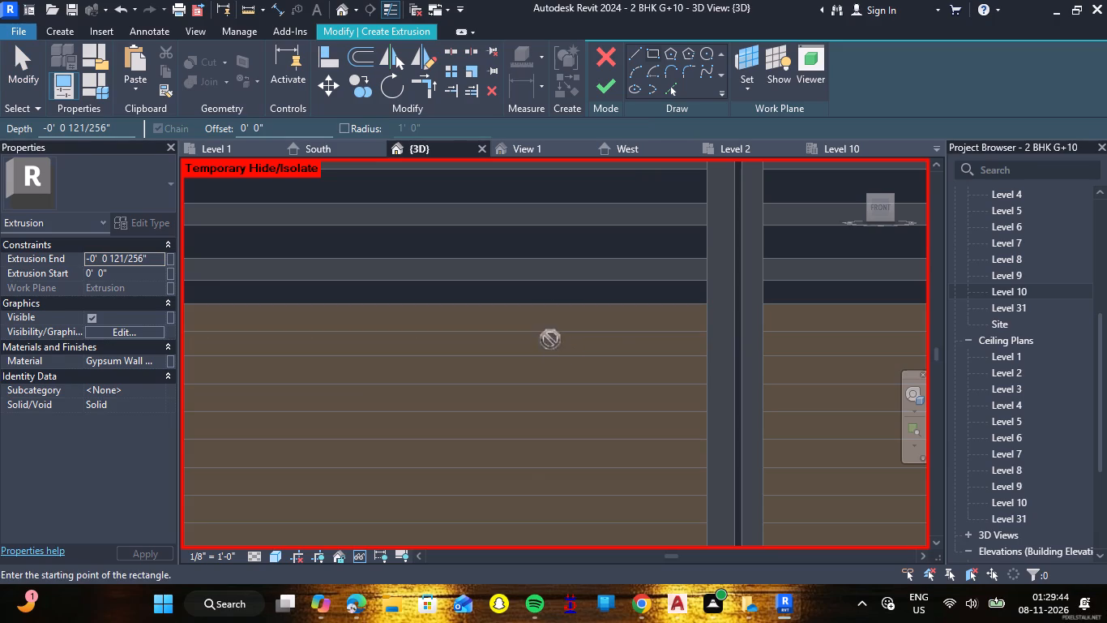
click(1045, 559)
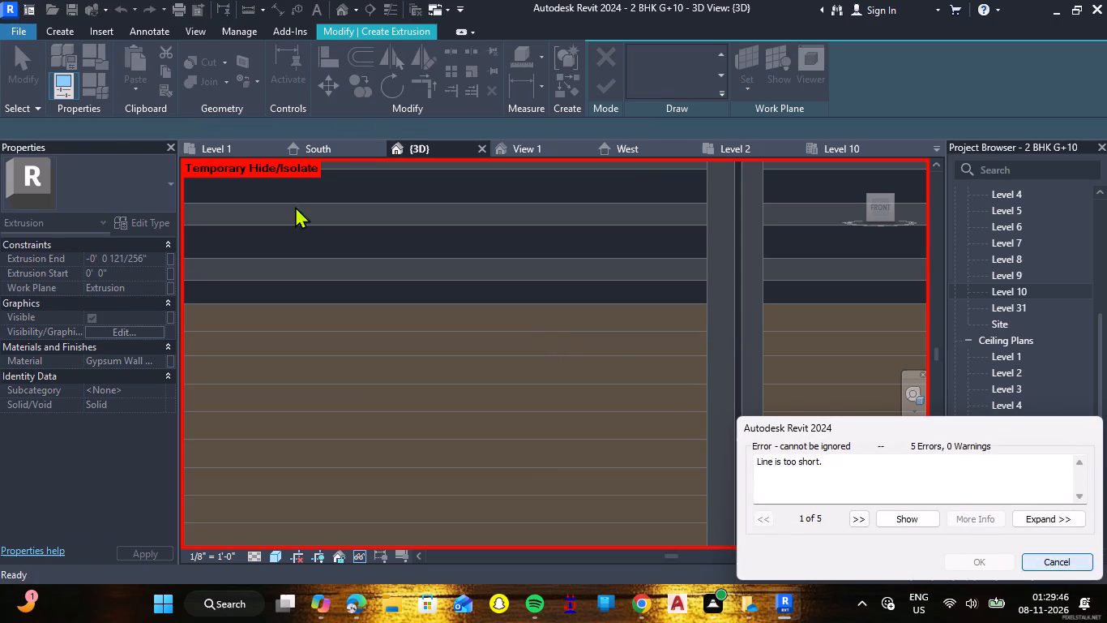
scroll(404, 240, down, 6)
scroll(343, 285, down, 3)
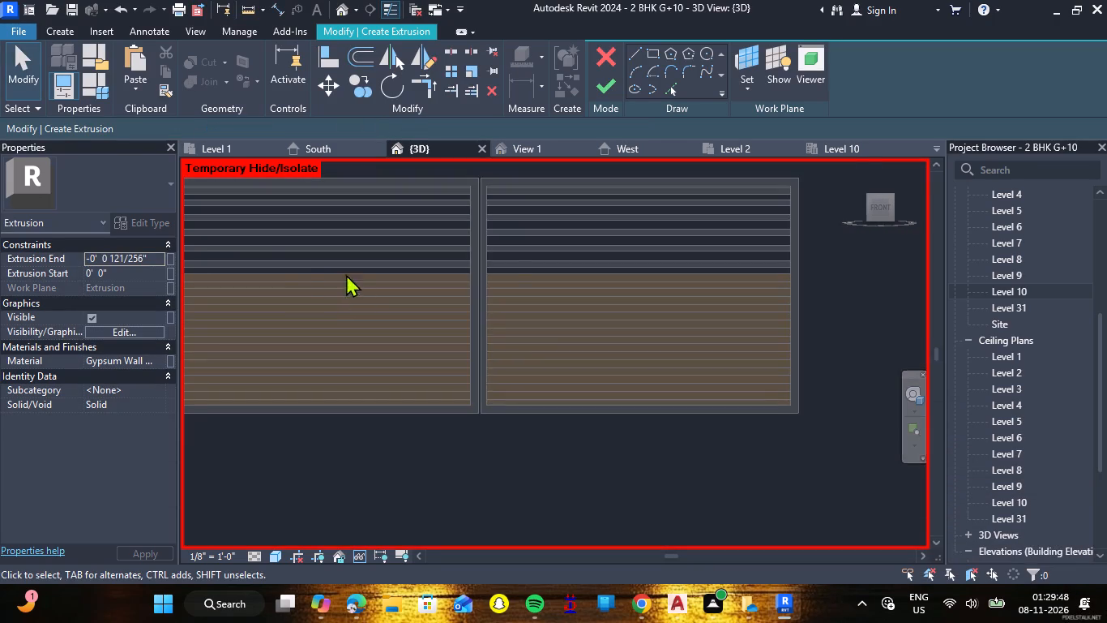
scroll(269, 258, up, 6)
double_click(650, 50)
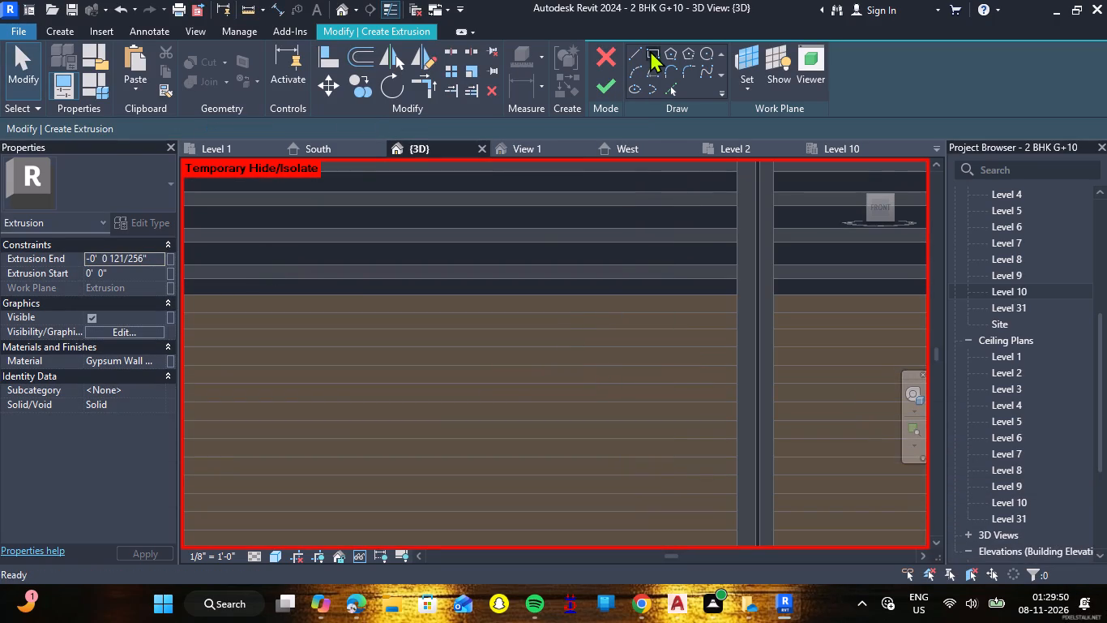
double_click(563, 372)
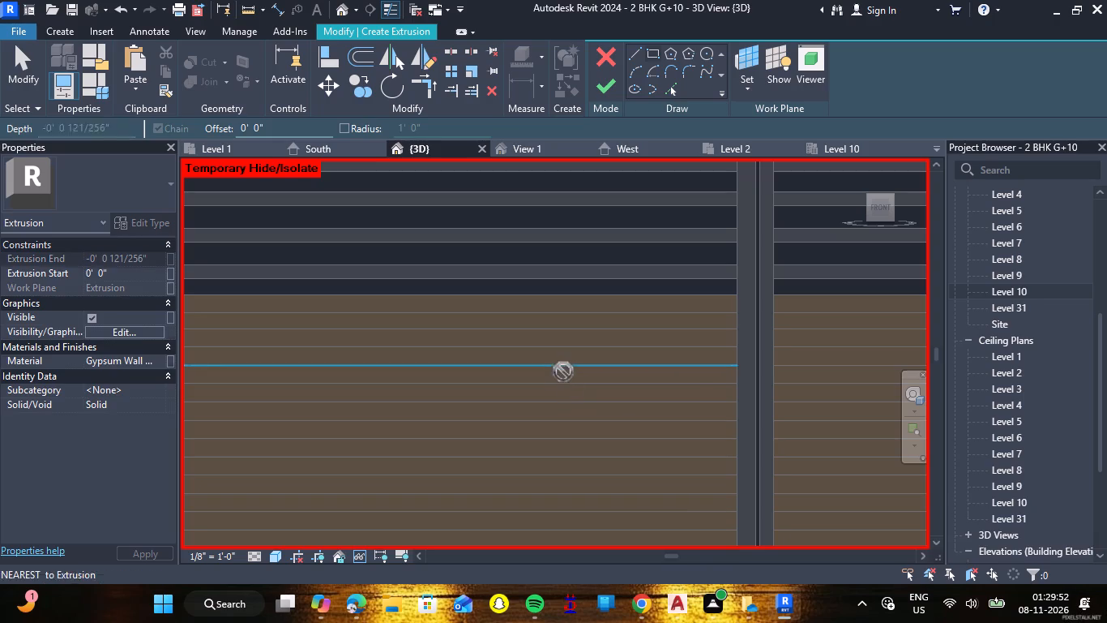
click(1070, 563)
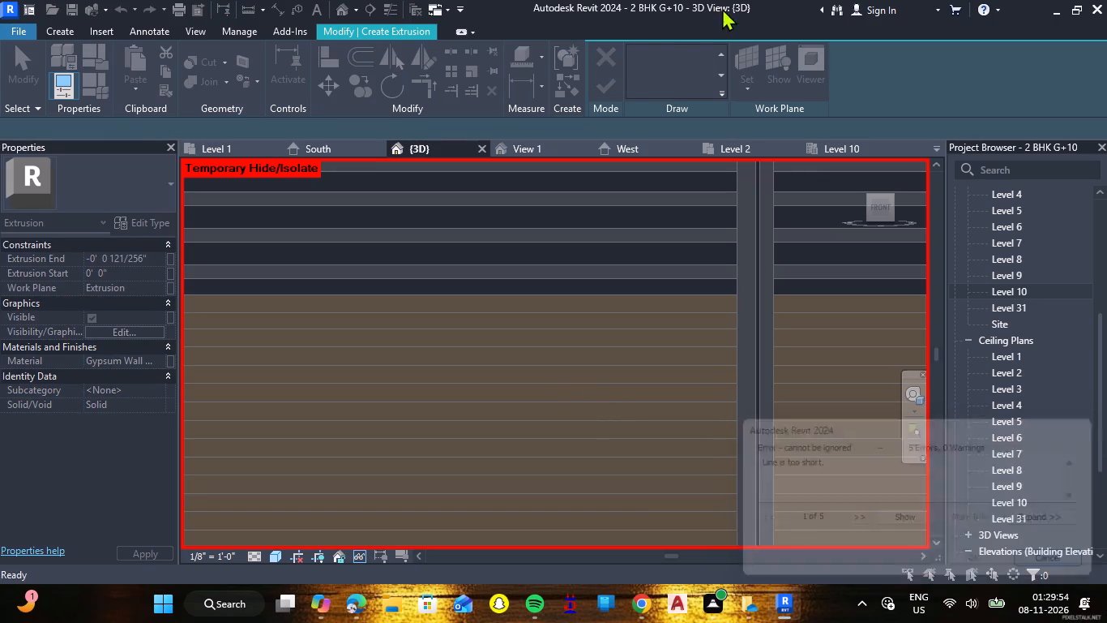
Sketch a closed rectangle of lines, about 1 1/2" wide by 2" high, hanging from the first wood panel's upper edge.
double_click(631, 49)
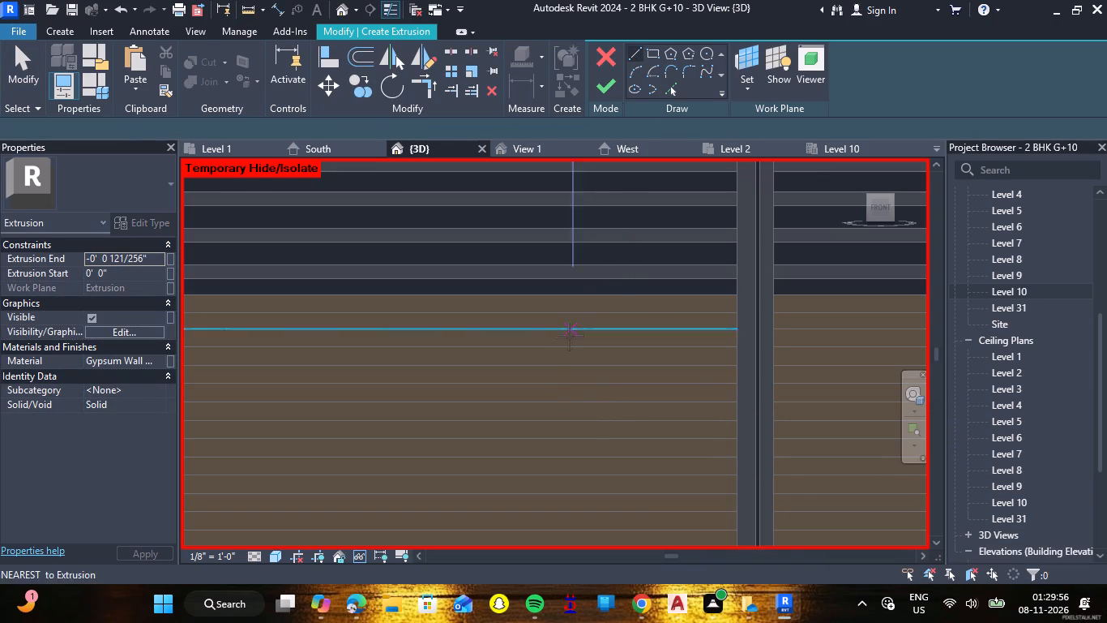
click(563, 294)
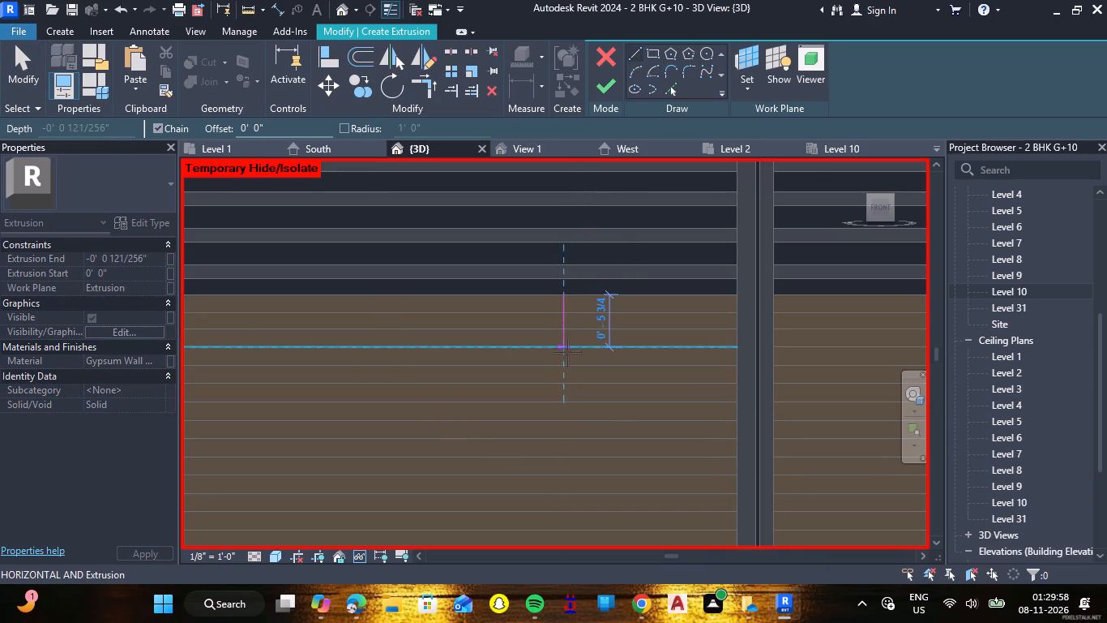
scroll(567, 352, up, 4)
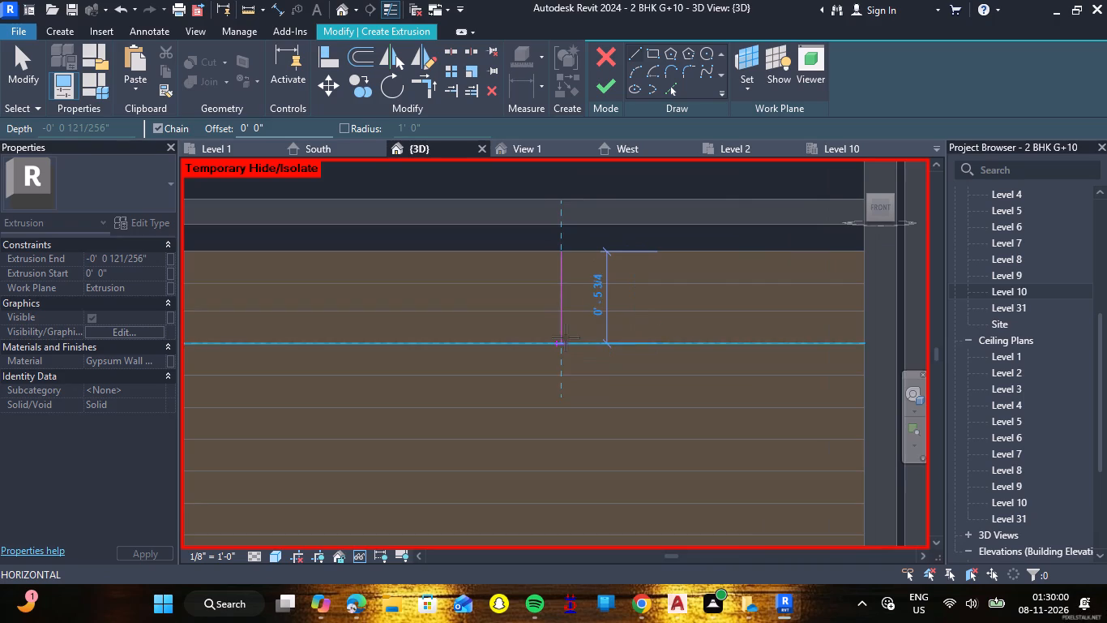
scroll(555, 273, up, 6)
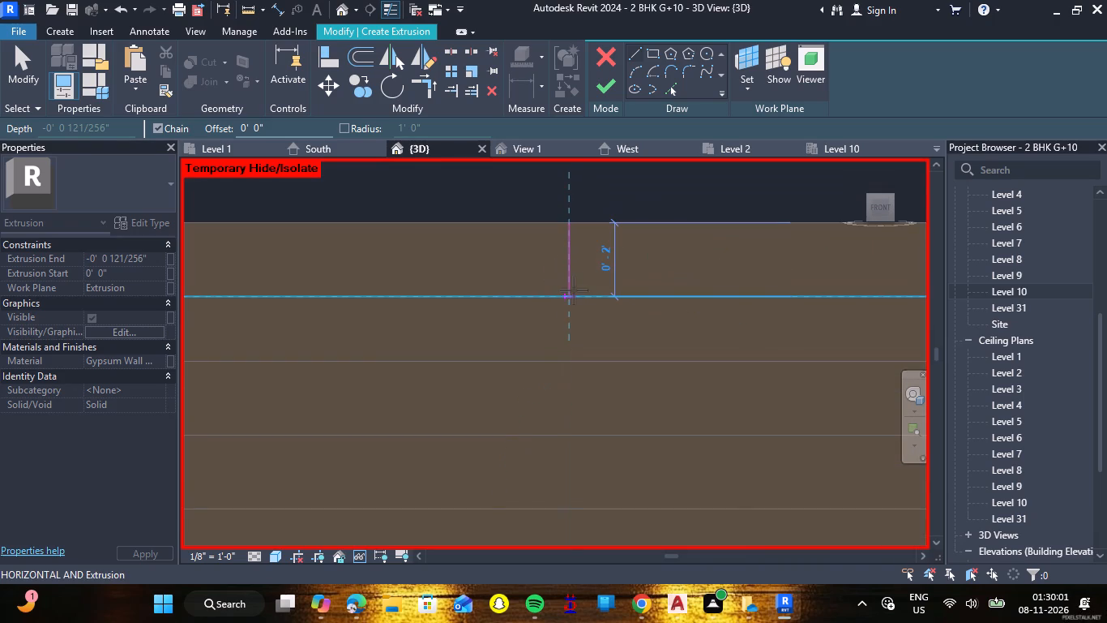
click(571, 297)
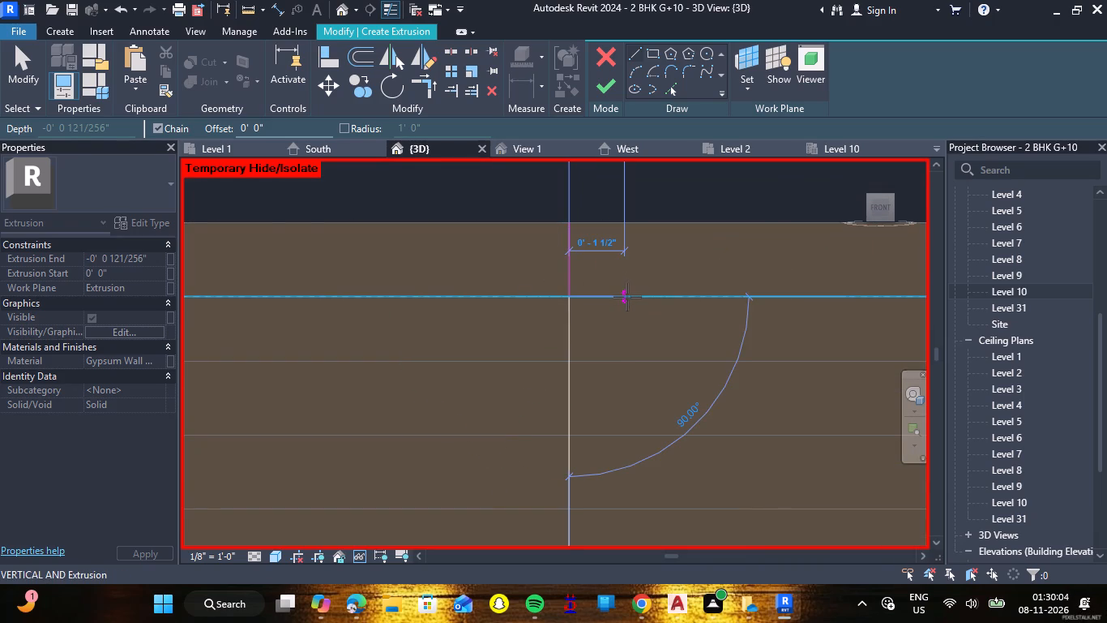
click(627, 297)
double_click(626, 224)
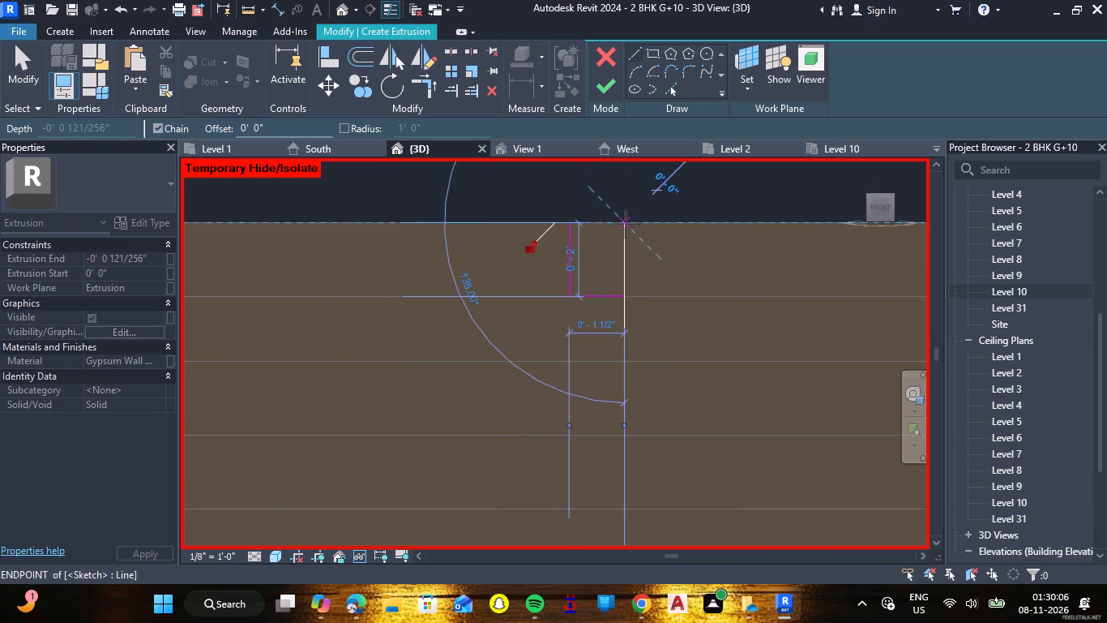
click(570, 226)
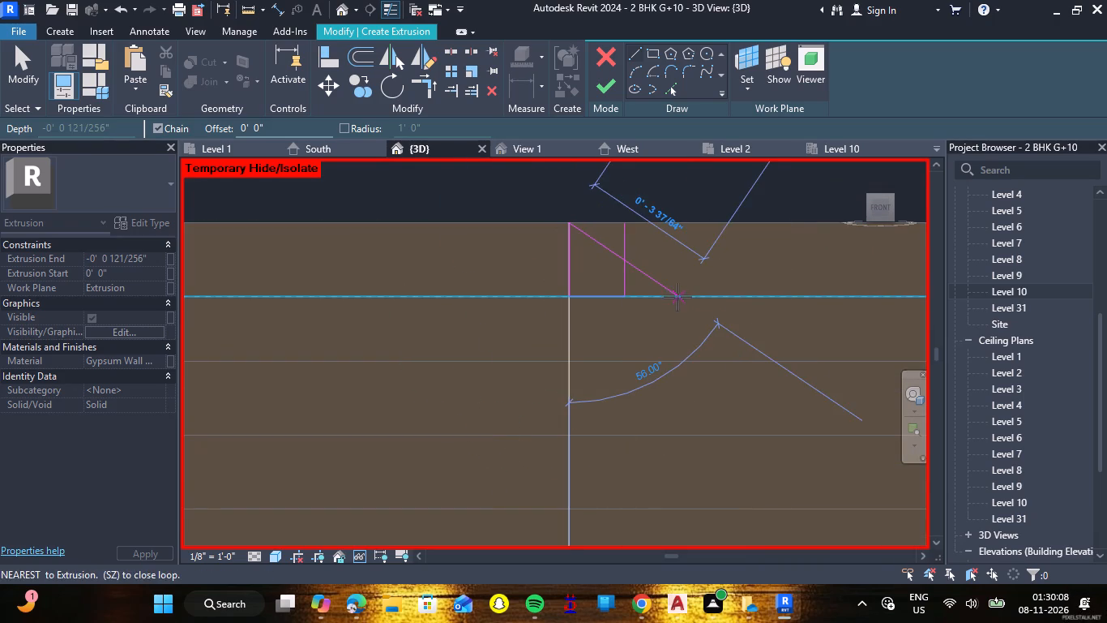
click(622, 223)
key(Escape)
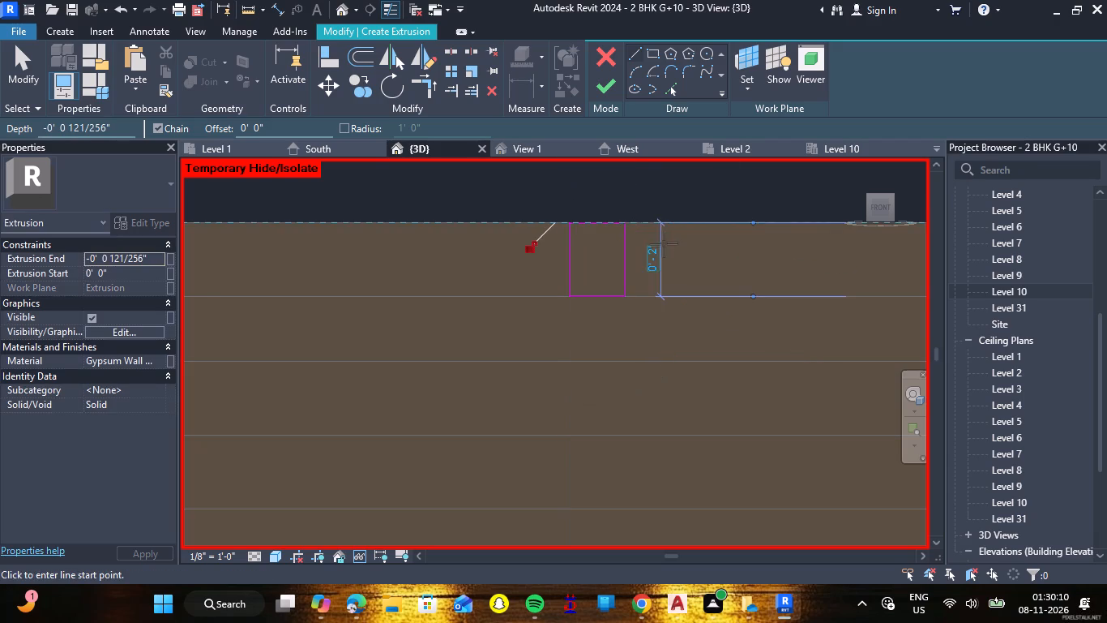
key(Escape)
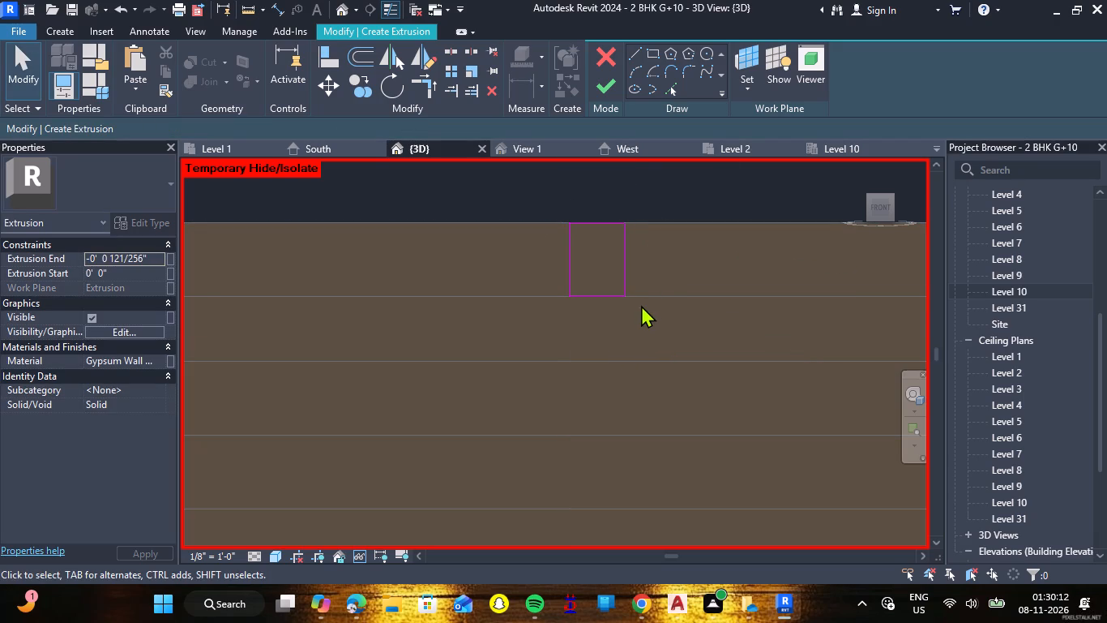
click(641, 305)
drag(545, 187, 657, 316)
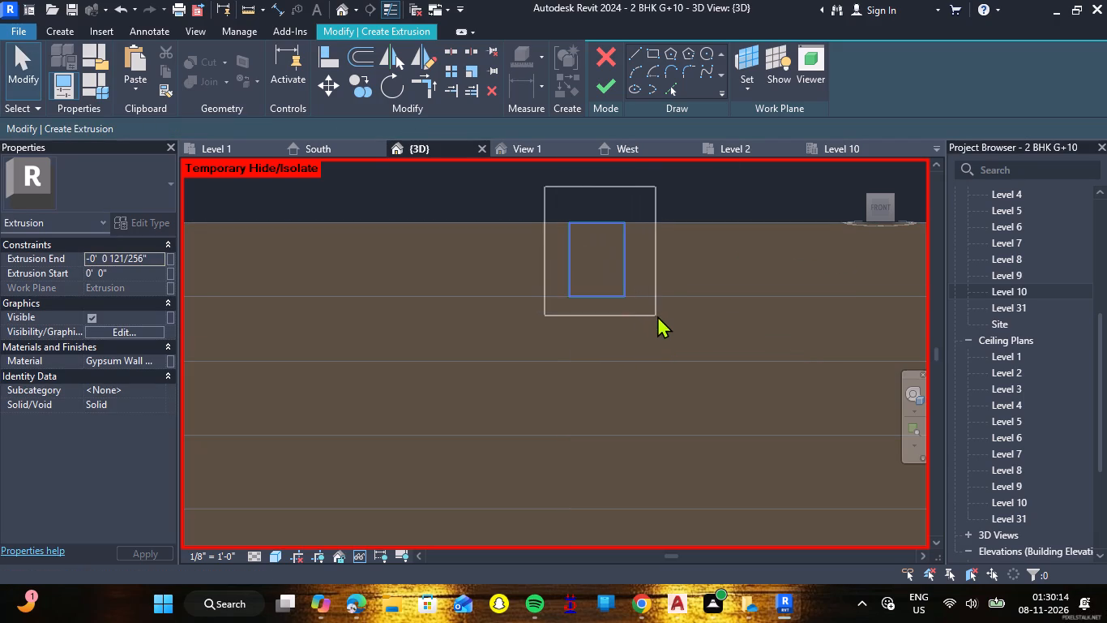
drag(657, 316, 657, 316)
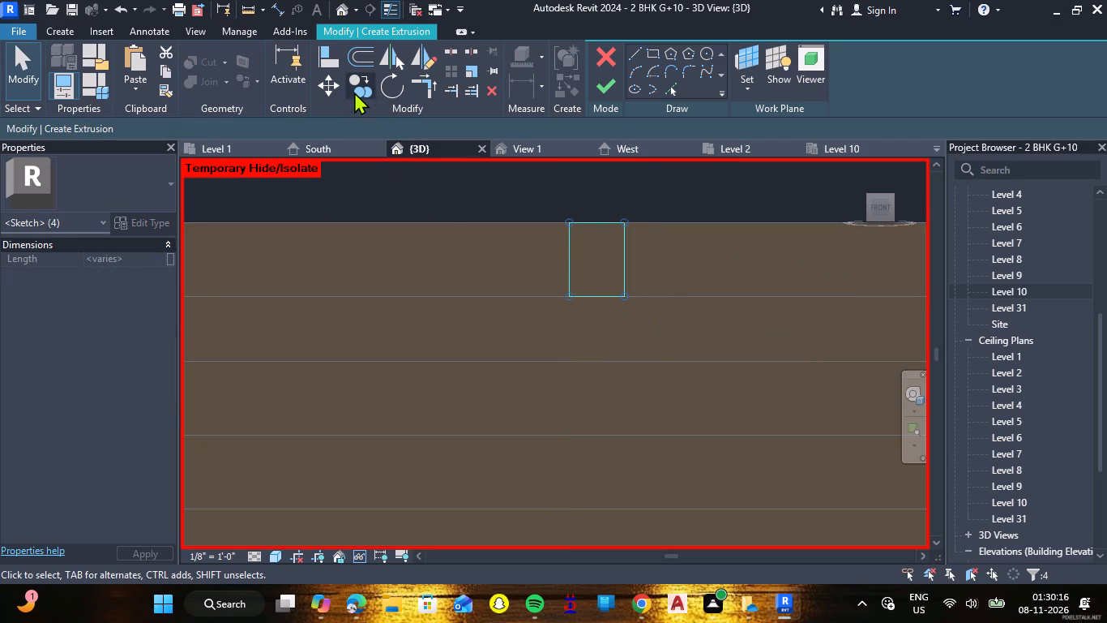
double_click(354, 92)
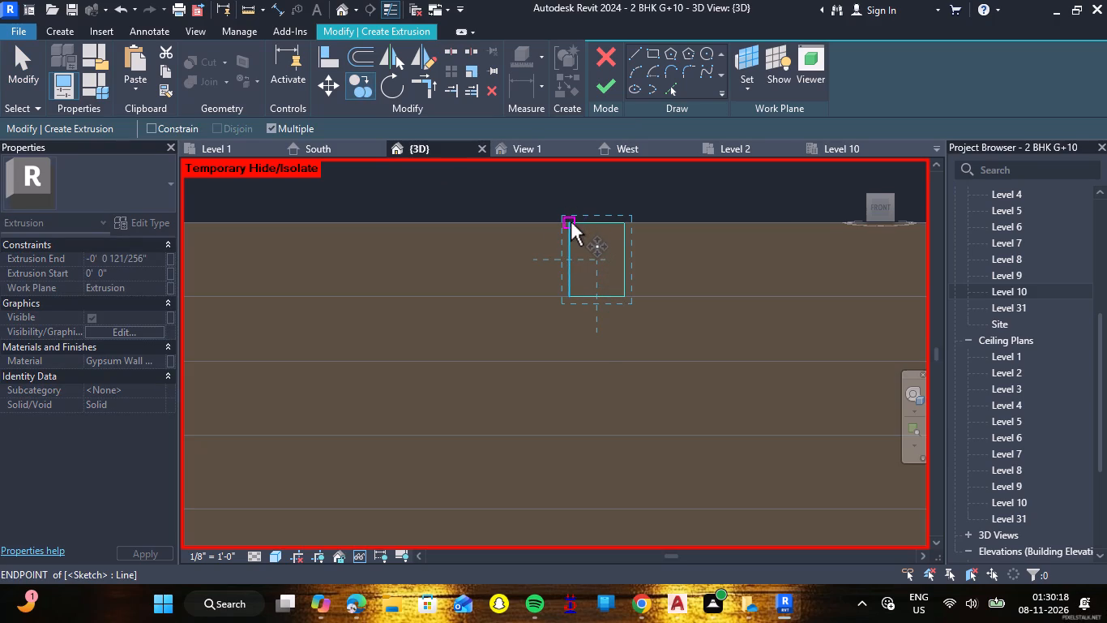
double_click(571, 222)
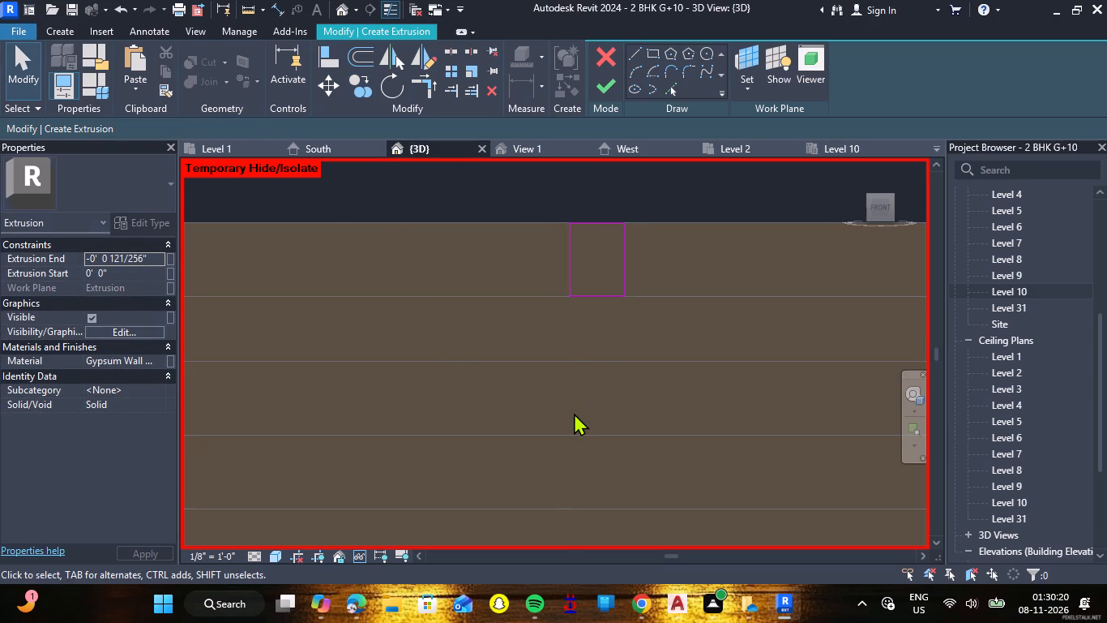
Copy the four lines of the small rectangle about 1' 7 3/4" straight down the wood panel.
scroll(574, 411, down, 13)
scroll(561, 364, up, 16)
double_click(662, 363)
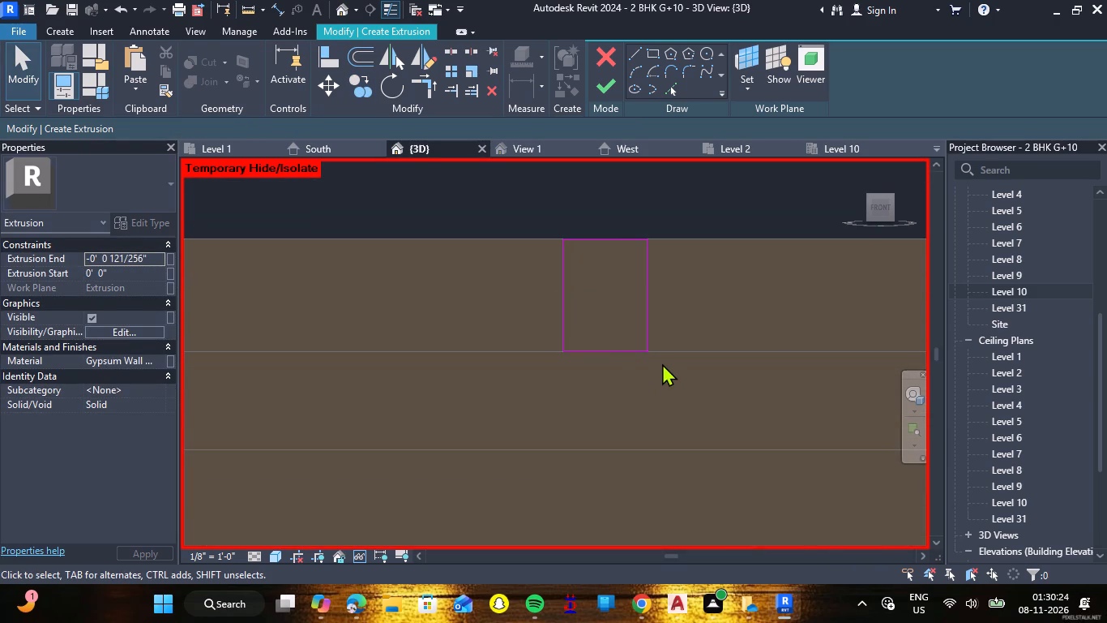
drag(696, 376, 528, 200)
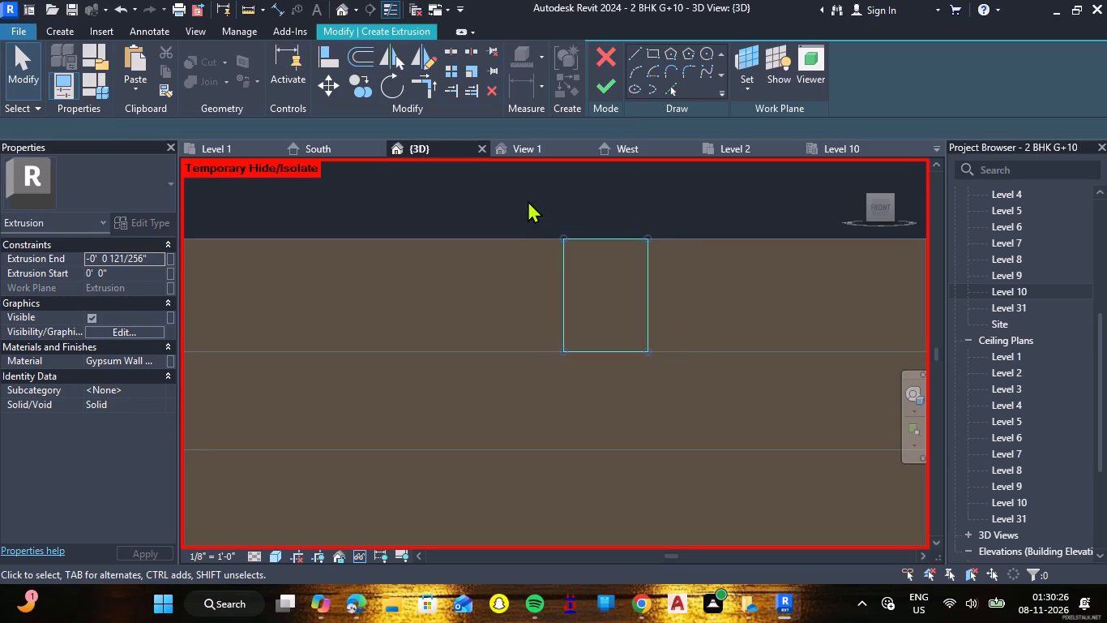
scroll(617, 240, up, 4)
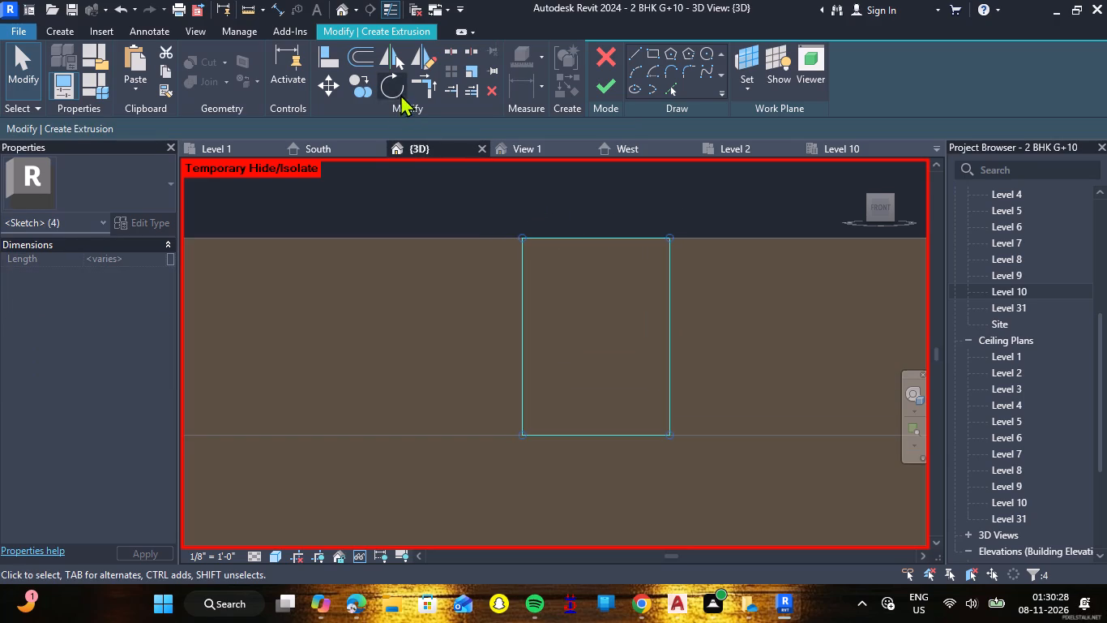
click(370, 89)
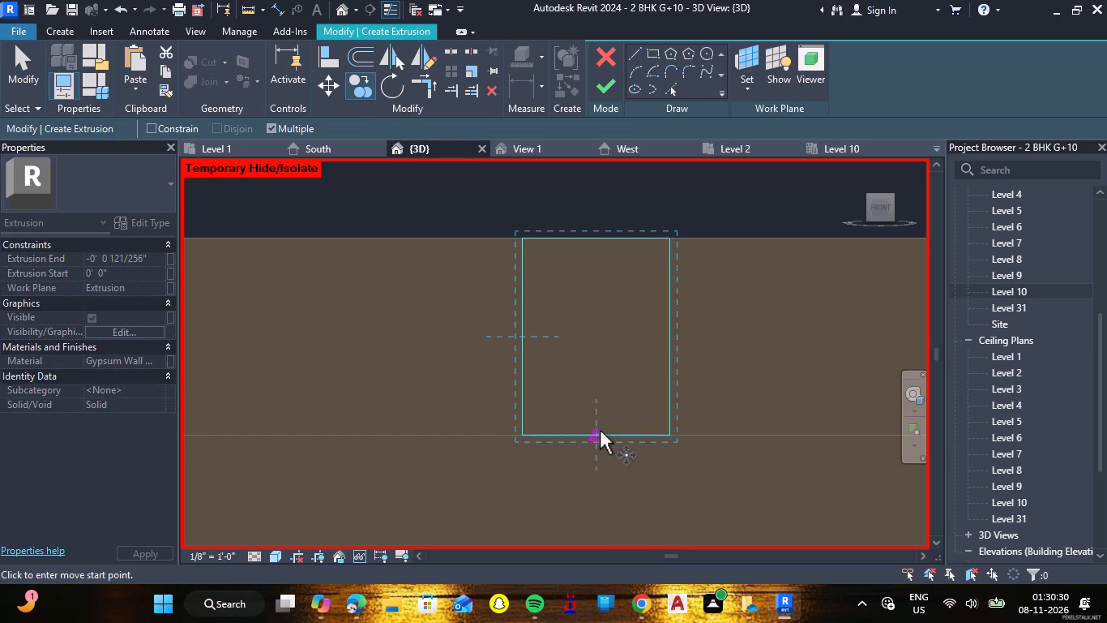
click(596, 440)
scroll(601, 479, down, 5)
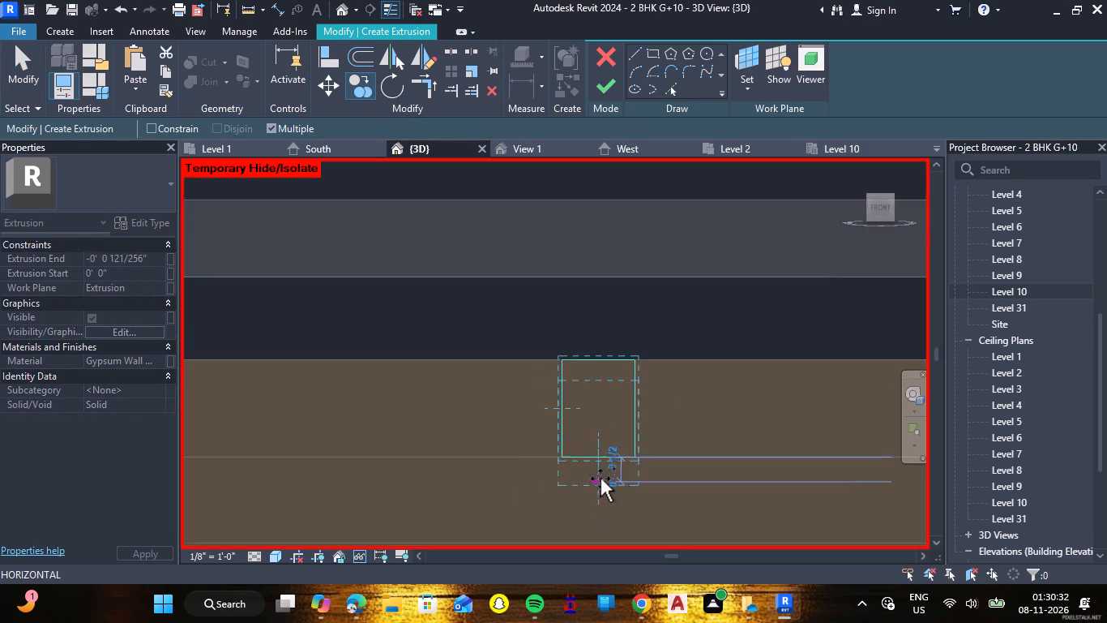
scroll(601, 479, down, 1)
scroll(600, 269, down, 12)
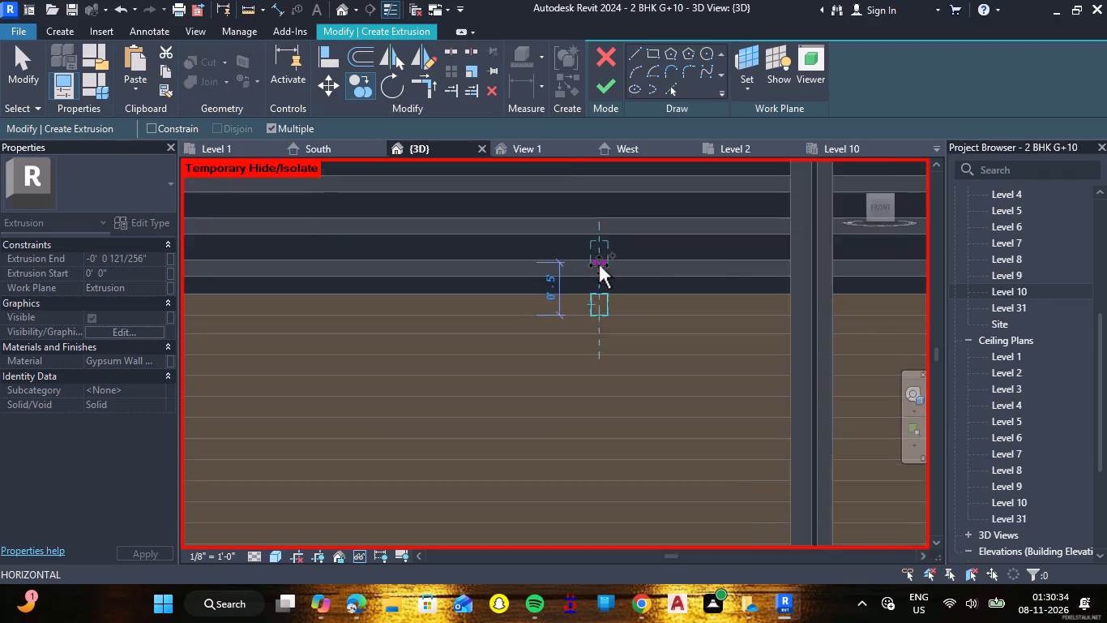
scroll(599, 265, down, 2)
scroll(596, 411, up, 1)
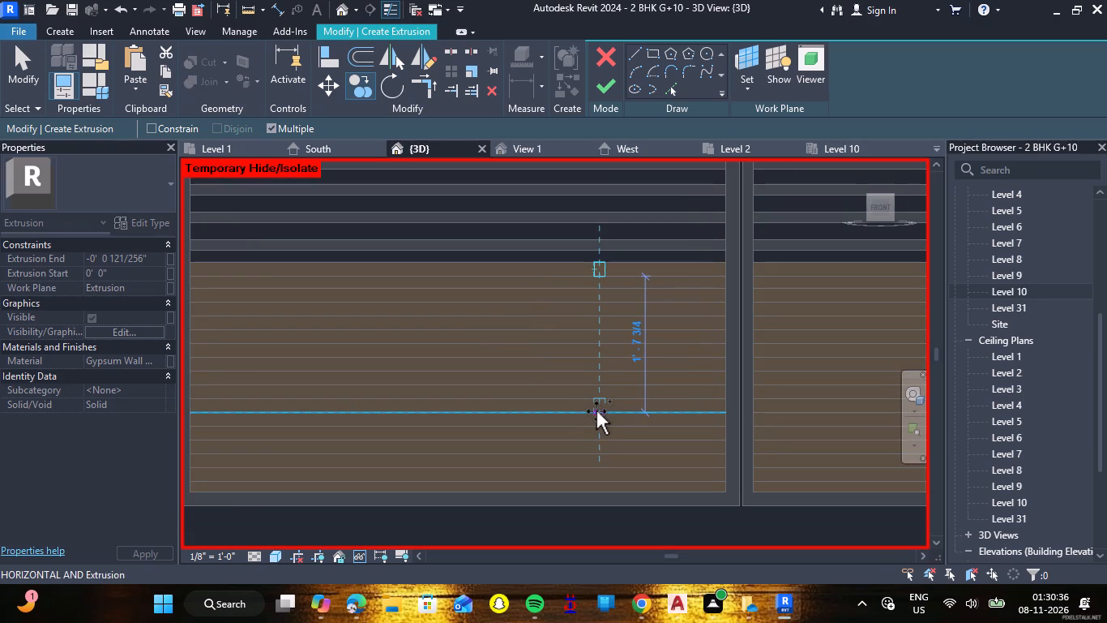
scroll(596, 411, up, 4)
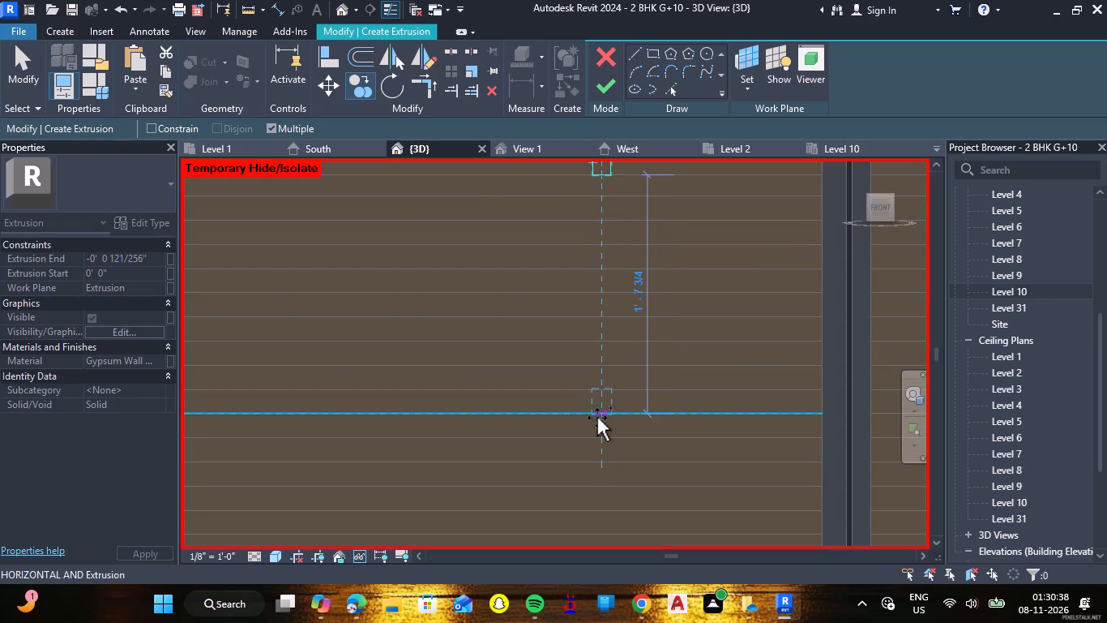
click(597, 418)
scroll(648, 359, down, 6)
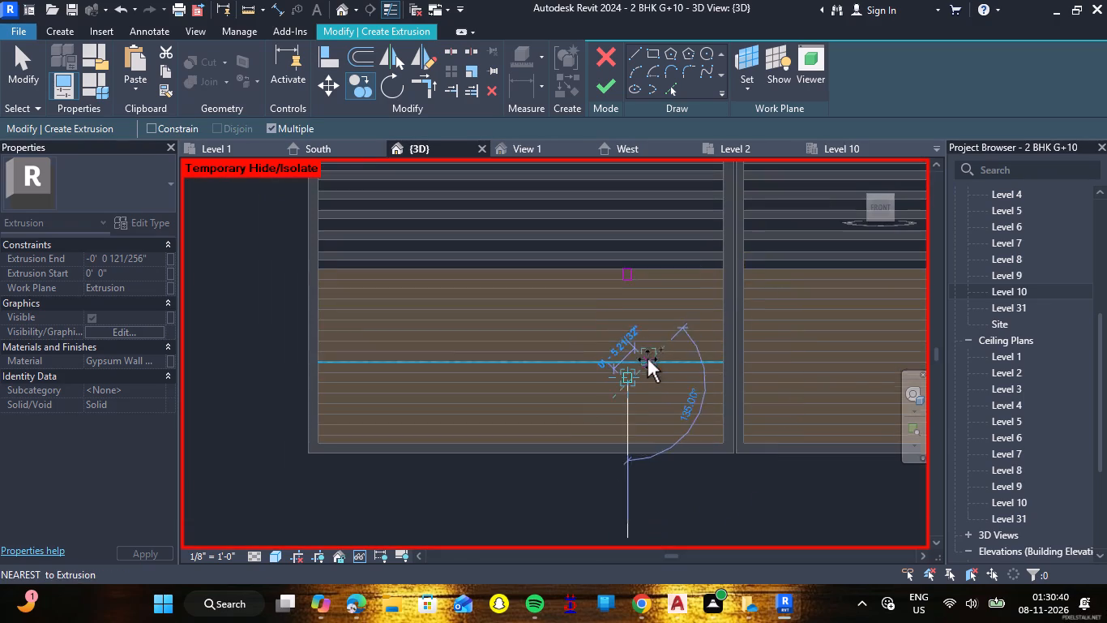
key(Escape)
Nudge the copied lower rectangle horizontally toward the upright between the two frames.
scroll(654, 361, up, 3)
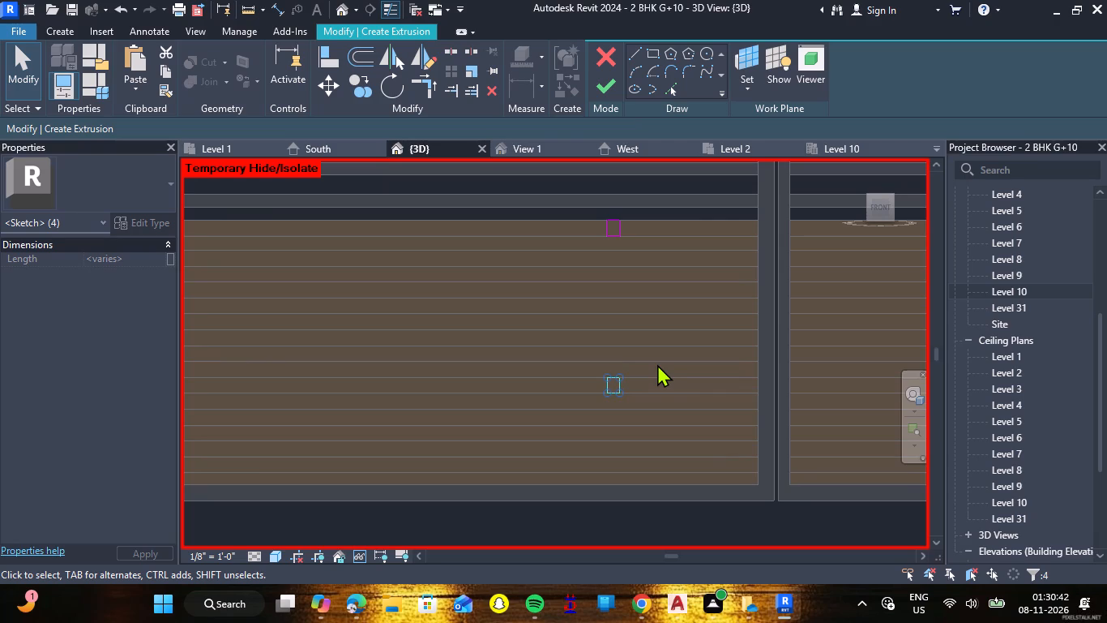
key(Right)
key(Right)
key(Right)
key(Right)
key(Right)
key(Right)
key(Right)
key(Right)
key(Right)
key(Right)
key(Right)
key(Right)
key(Right)
key(Right)
key(Right)
key(Right)
key(Right)
key(Right)
key(Right)
key(Right)
key(Right)
key(Right)
key(Right)
key(Right)
key(Escape)
Nudge the upper rectangle horizontally toward the upright between the frames, roughly in line above the lower rectangle.
scroll(677, 255, up, 5)
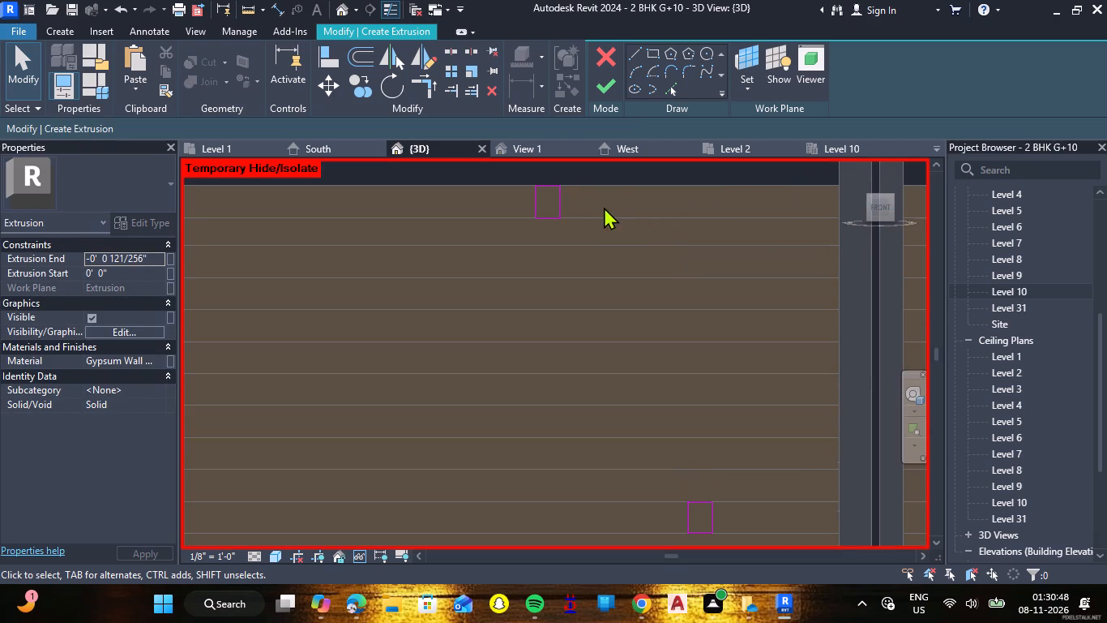
click(523, 170)
drag(510, 171, 600, 241)
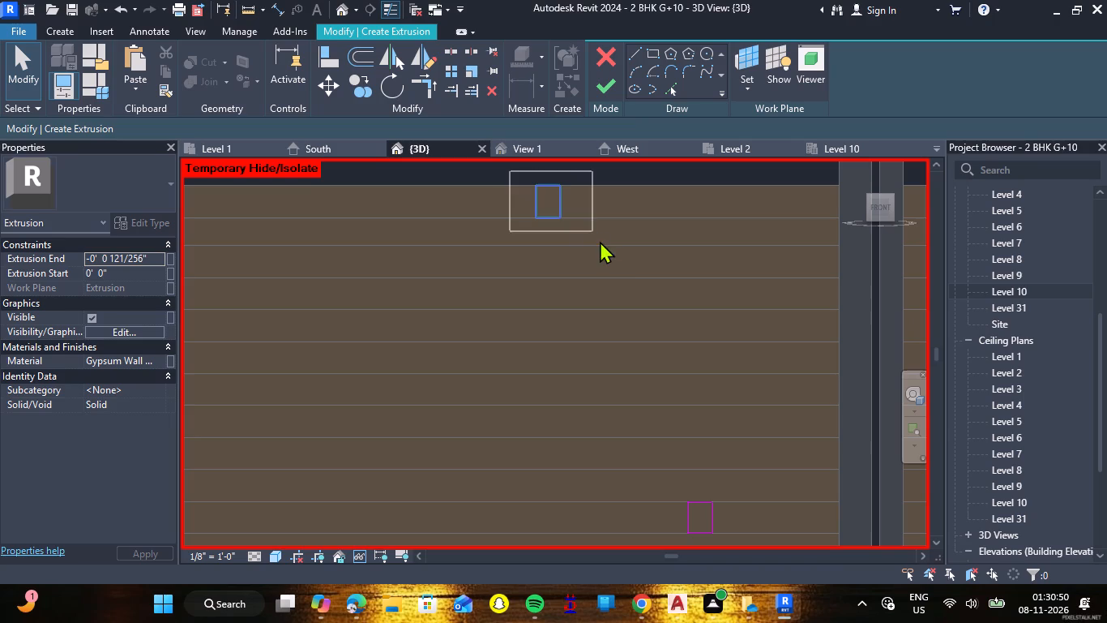
drag(600, 241, 622, 273)
key(Right)
key(Right)
key(Right)
key(Right)
key(Right)
key(Right)
key(Right)
key(Right)
key(Right)
key(Right)
key(Right)
key(Right)
key(Right)
key(Right)
key(Right)
key(Right)
key(Right)
key(Right)
key(Right)
key(Right)
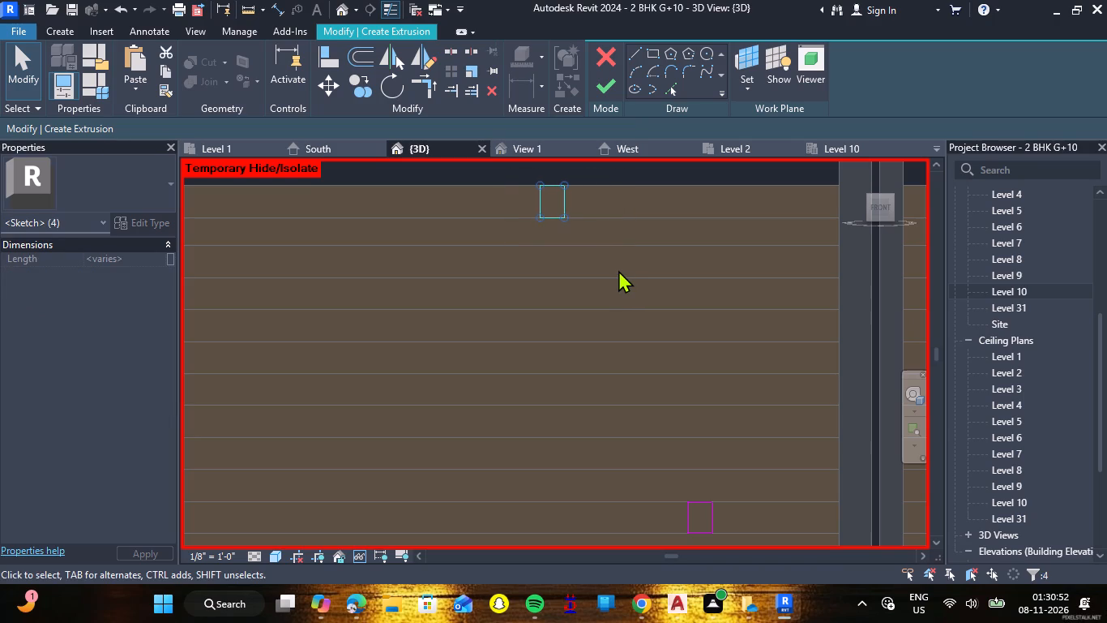
key(Right)
key(Right)
key(Right)
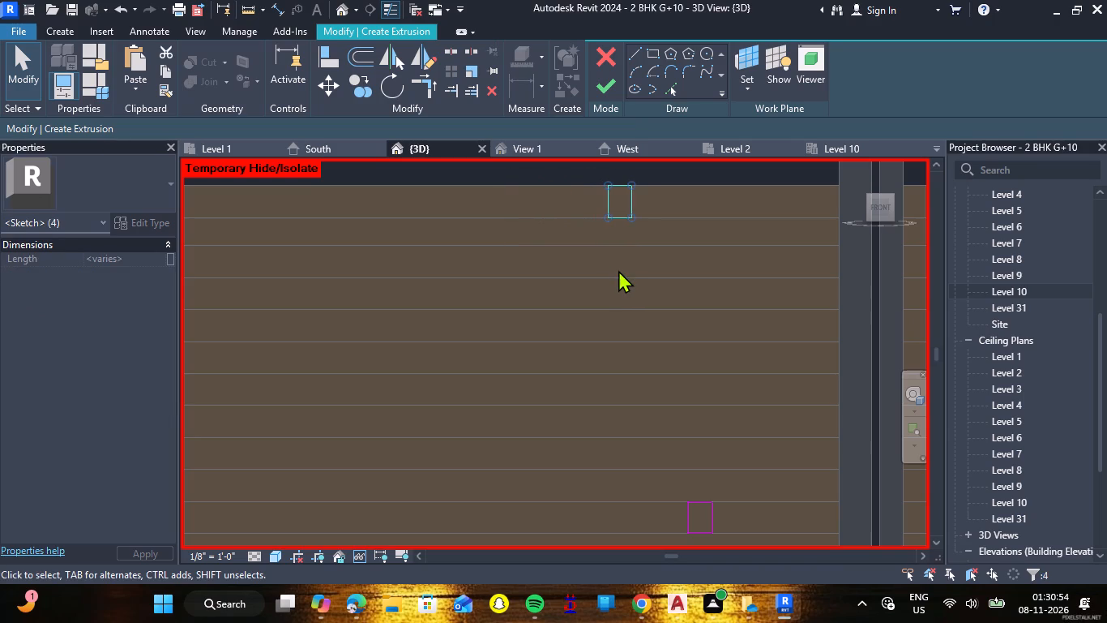
key(Right)
key(Right)
key(Right)
key(Right)
key(Right)
key(Right)
key(Right)
key(Right)
key(Right)
key(Right)
key(Right)
key(Right)
key(Right)
key(Right)
key(Right)
key(Right)
key(Right)
key(Right)
key(Right)
key(Right)
key(Right)
key(Right)
key(Right)
key(Right)
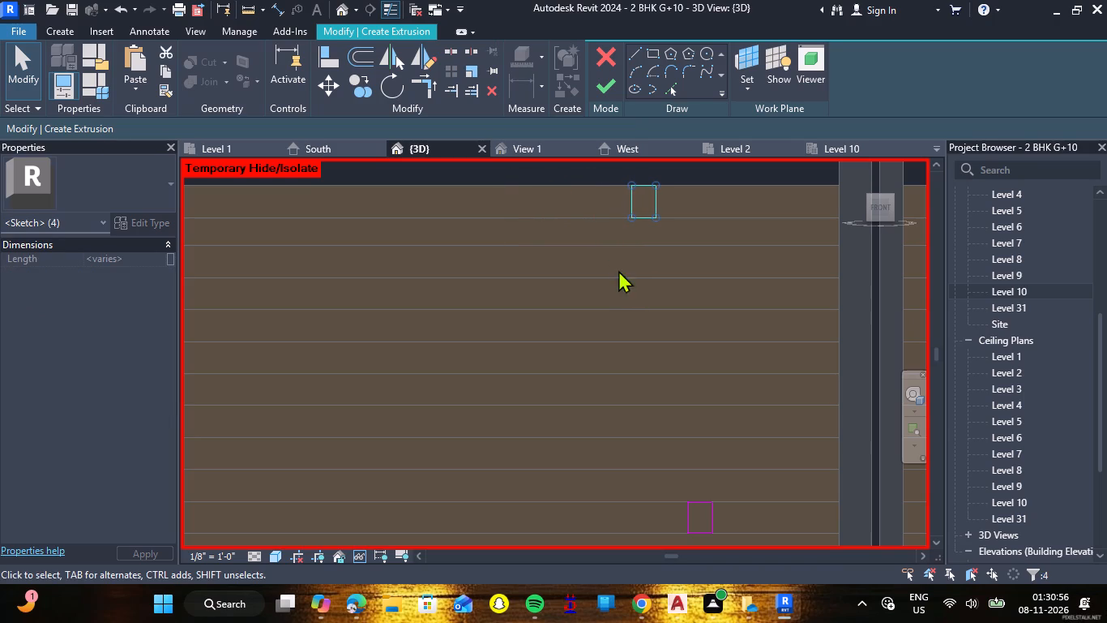
key(Escape)
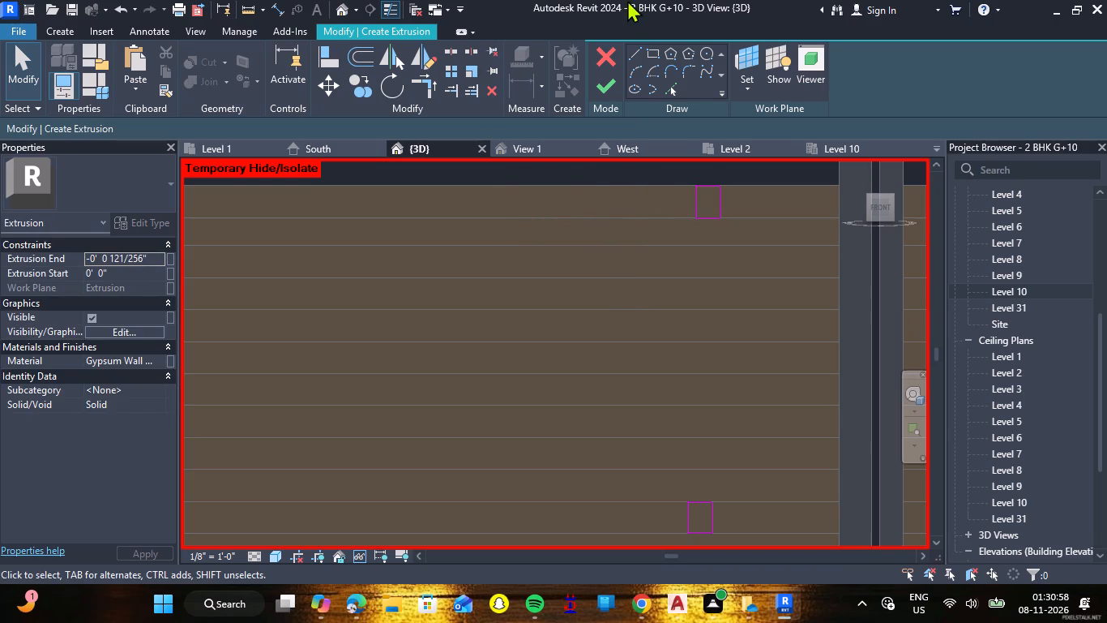
Draw a vertical sketch line from the lower rectangle's top edge to the upper rectangle's bottom edge.
click(638, 43)
click(638, 52)
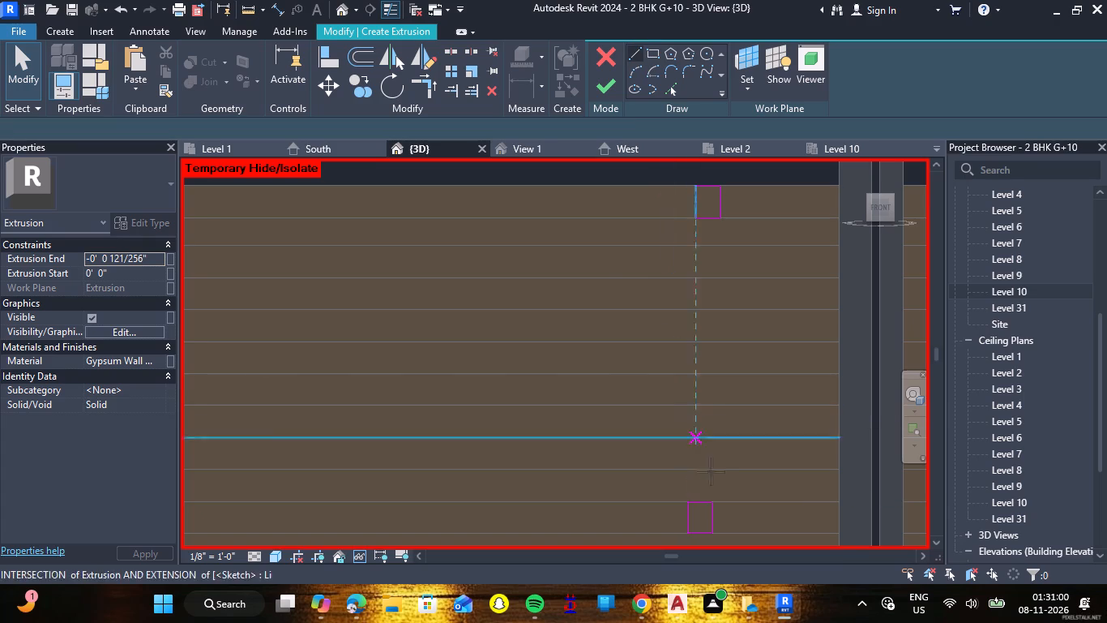
click(700, 501)
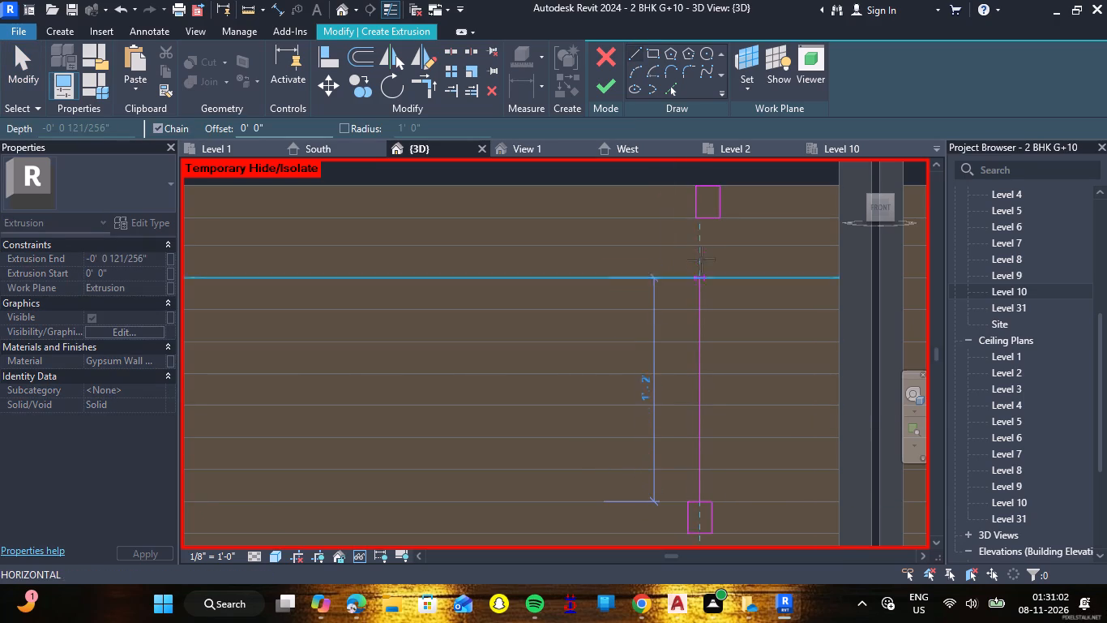
click(705, 215)
key(Escape)
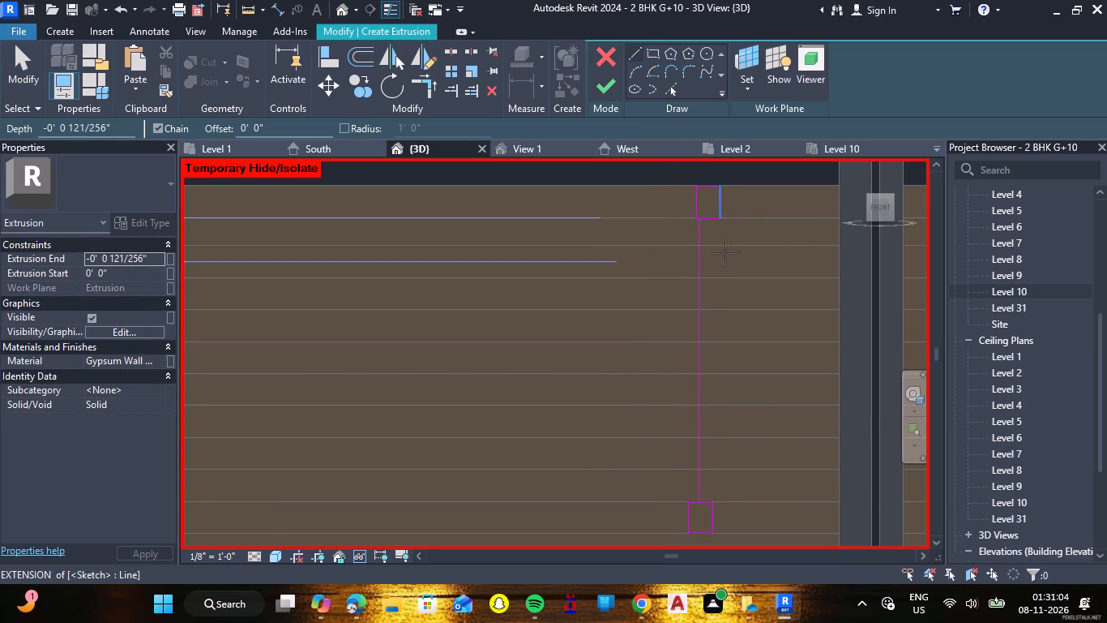
key(Escape)
scroll(739, 226, down, 3)
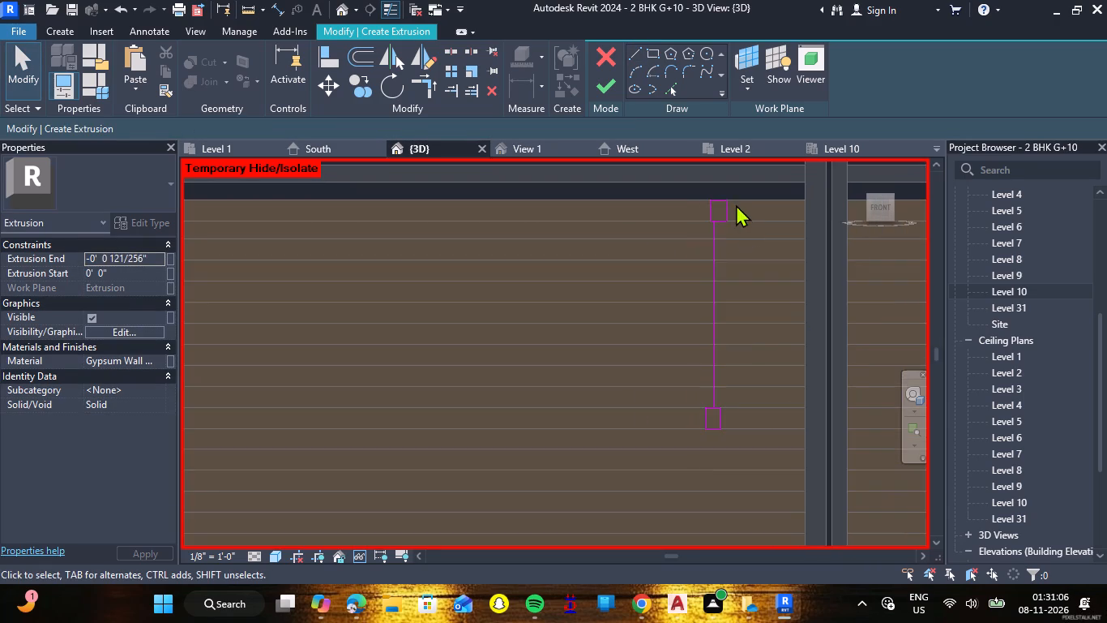
Nudge the upper rectangle's four lines horizontally until the rectangle is centred over the vertical connecting line.
scroll(734, 202, up, 7)
click(735, 270)
drag(731, 262, 710, 226)
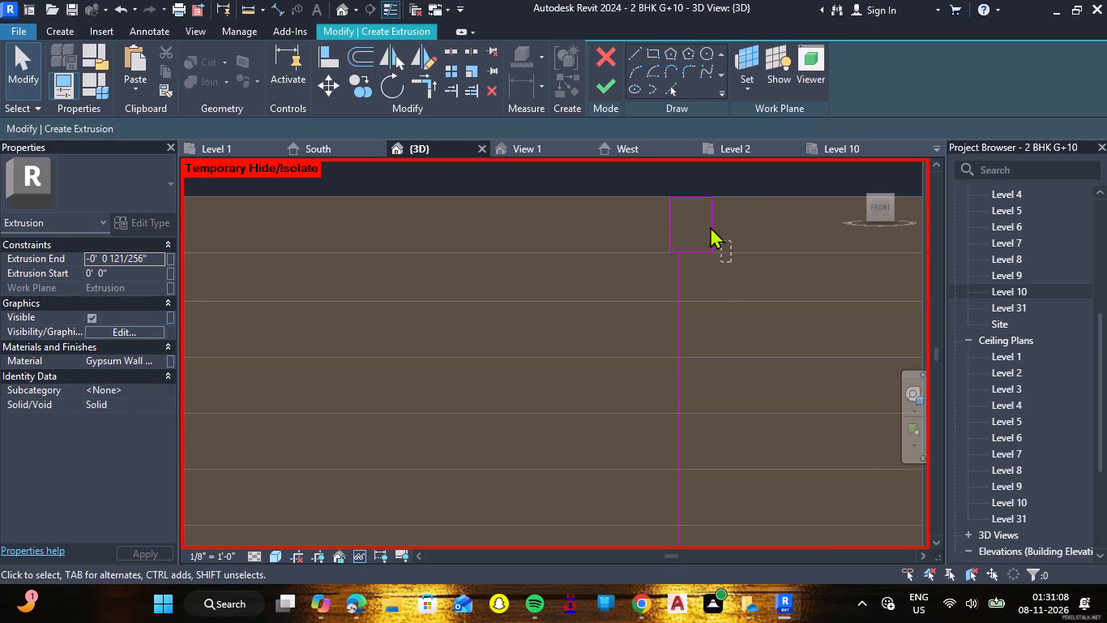
drag(710, 226, 669, 173)
drag(671, 175, 695, 195)
click(669, 217)
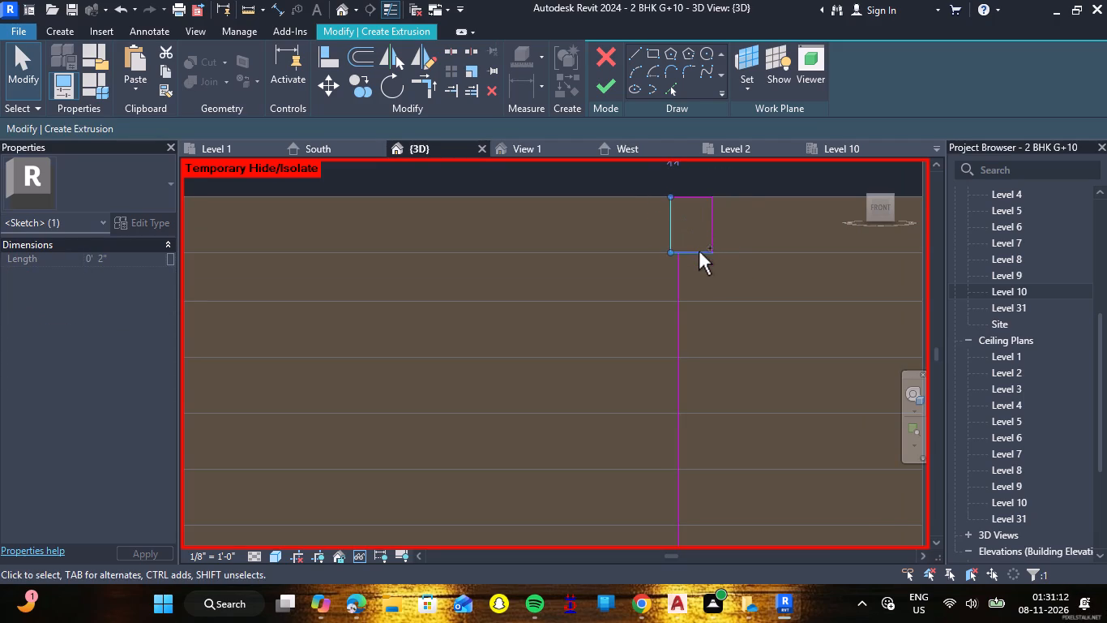
ctrl+double_click(697, 253)
ctrl+click(711, 223)
ctrl+click(699, 196)
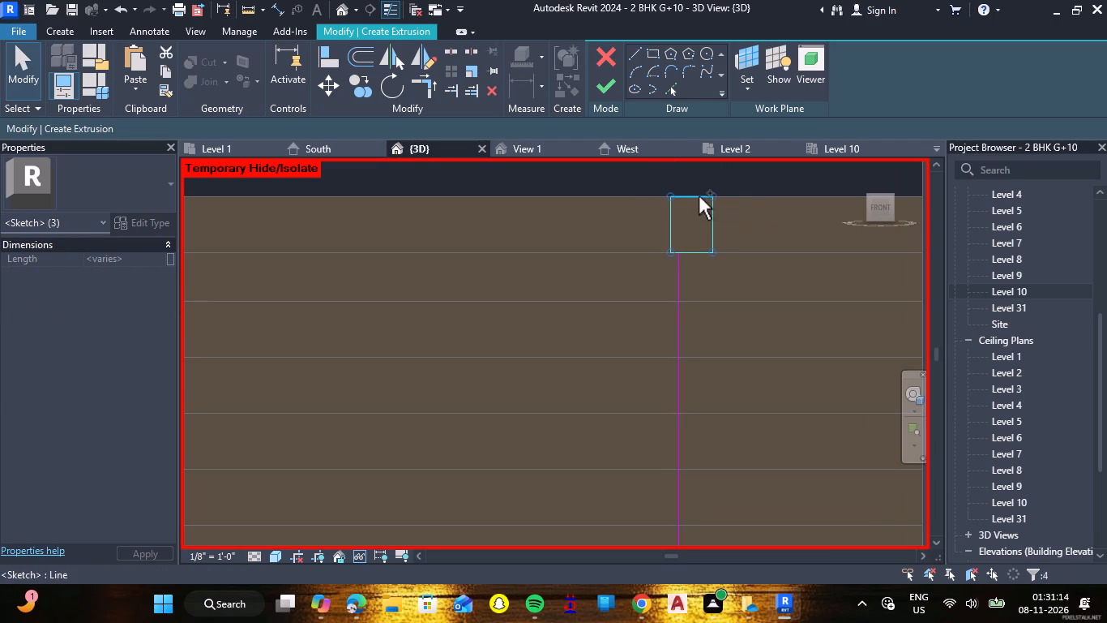
key(Left)
key(Left)
key(Left)
key(Left)
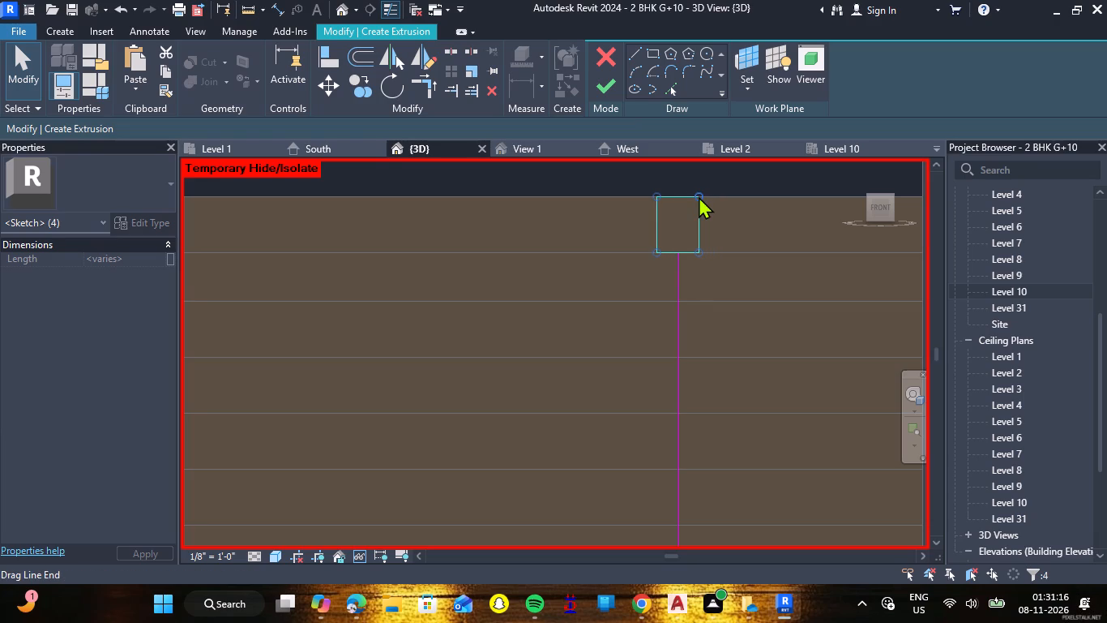
key(Escape)
Offset copies of the vertical connecting line by 0.2" to both of its sides.
scroll(697, 199, down, 5)
scroll(707, 267, down, 2)
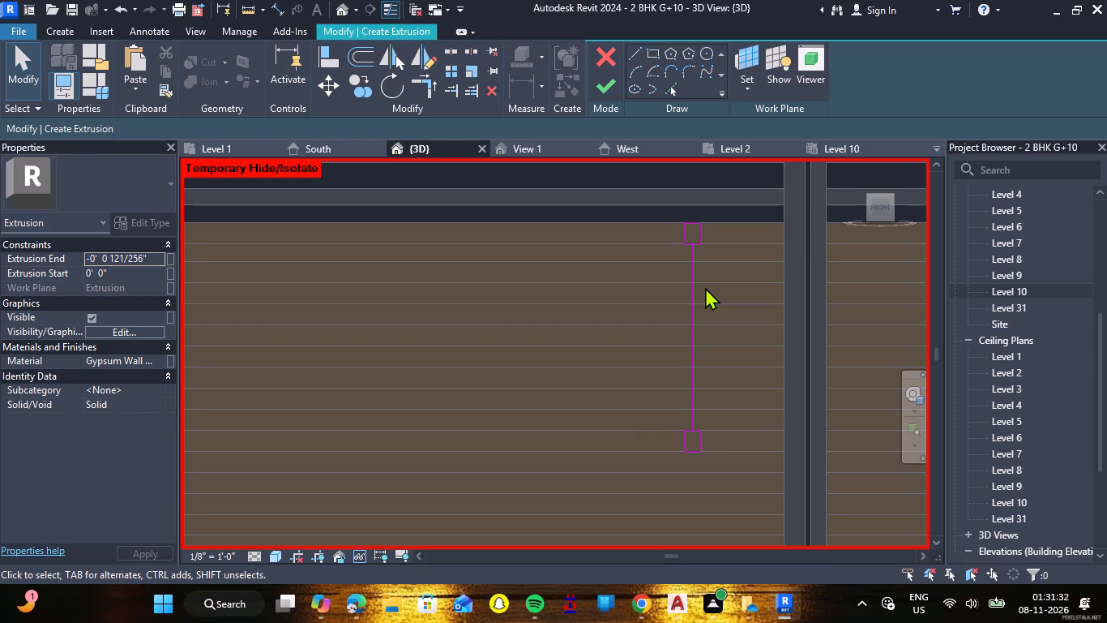
click(689, 316)
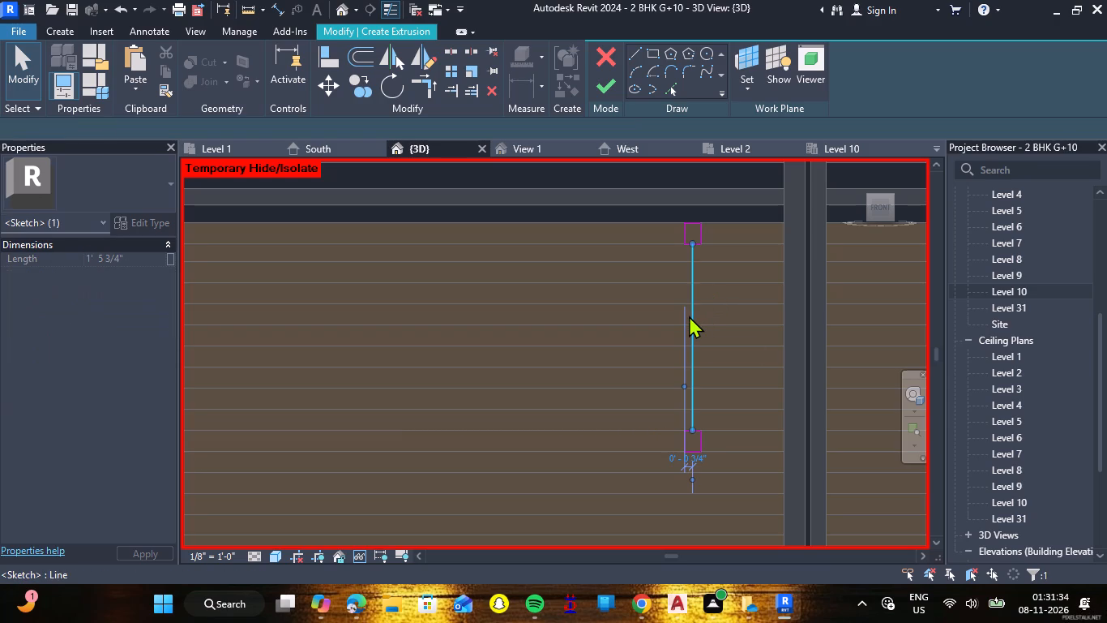
key(Escape)
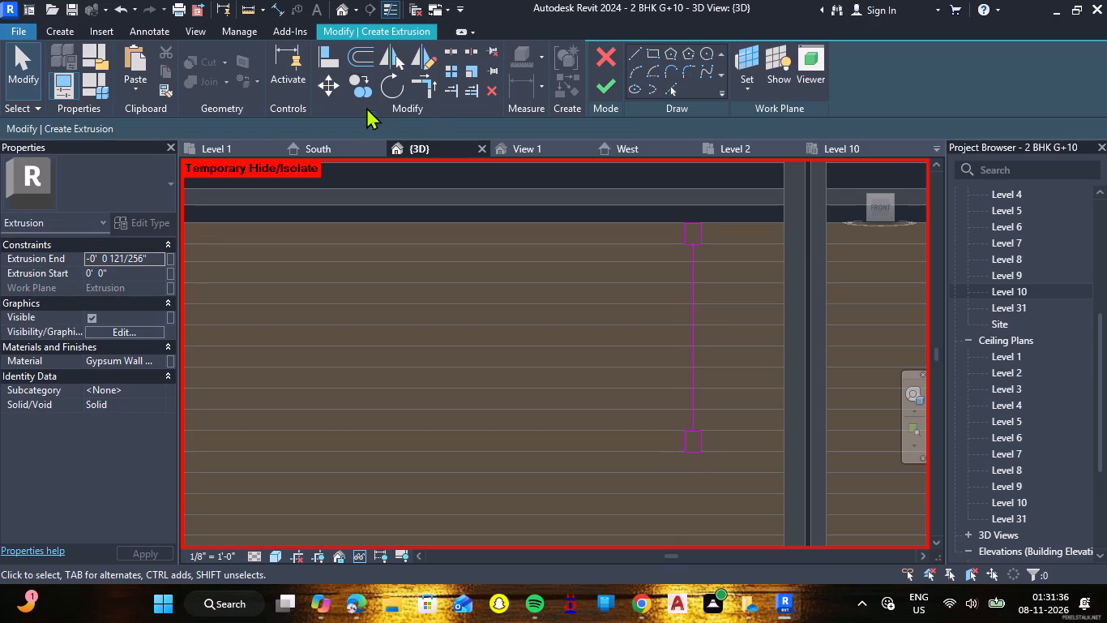
click(365, 56)
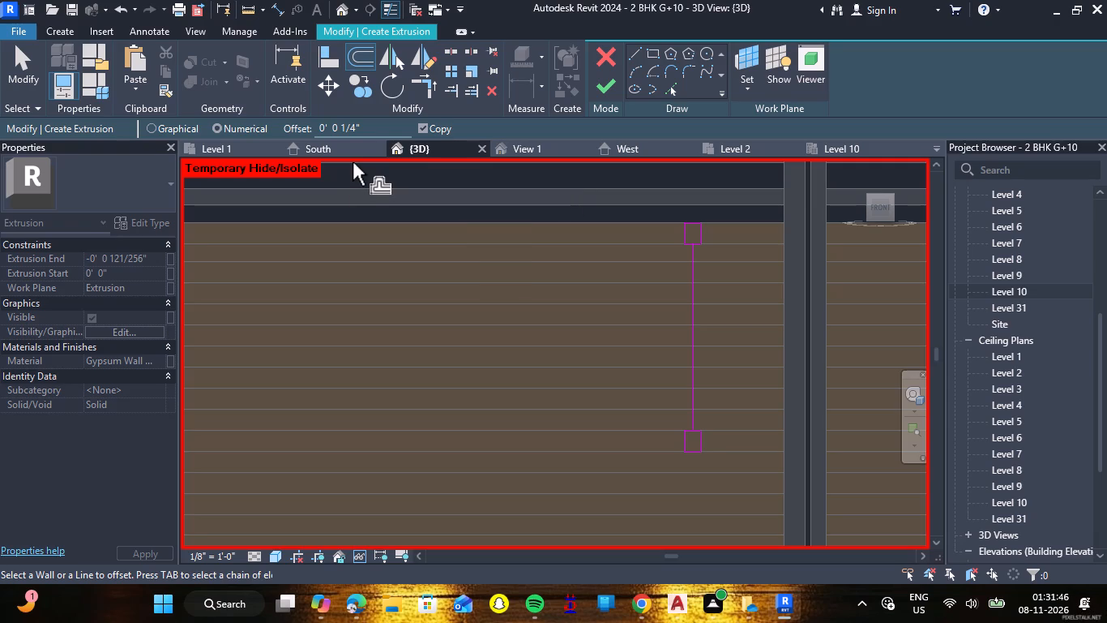
drag(368, 125, 292, 129)
key(BackSpace)
text(2")
key(Return)
click(362, 130)
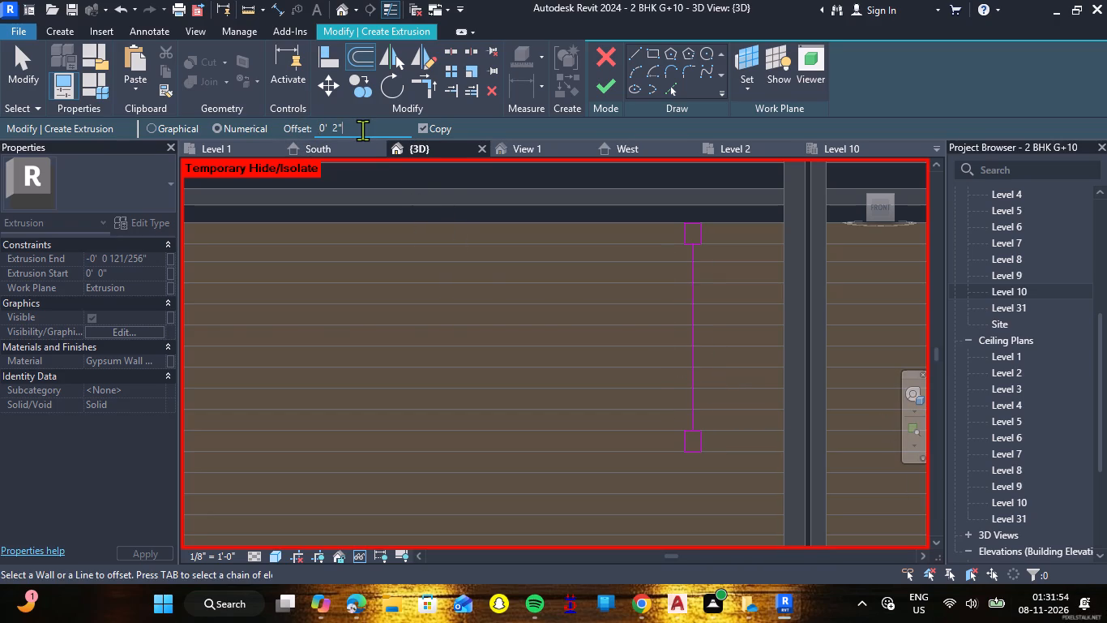
key(BackSpace)
key(BackSpace)
key(BackSpace)
key(BackSpace)
key(BackSpace)
key(BackSpace)
key(BackSpace)
key(BackSpace)
key(BackSpace)
key(BackSpace)
key(BackSpace)
key(BackSpace)
key(BackSpace)
key(BackSpace)
key(BackSpace)
text(0.2")
key(Return)
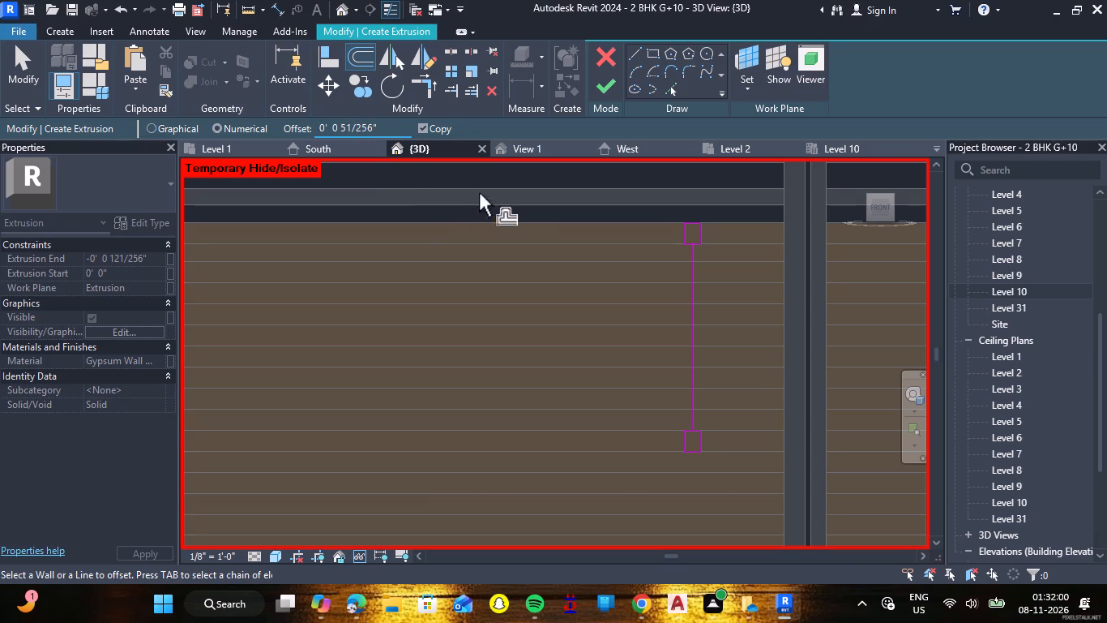
scroll(696, 359, up, 7)
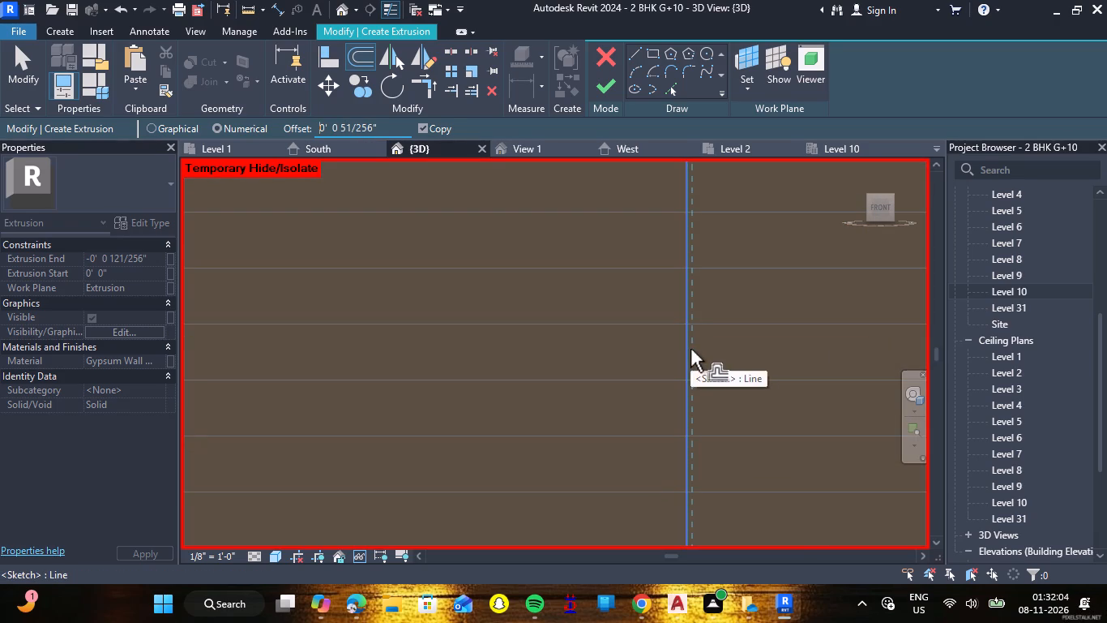
double_click(690, 349)
scroll(686, 352, up, 1)
click(686, 353)
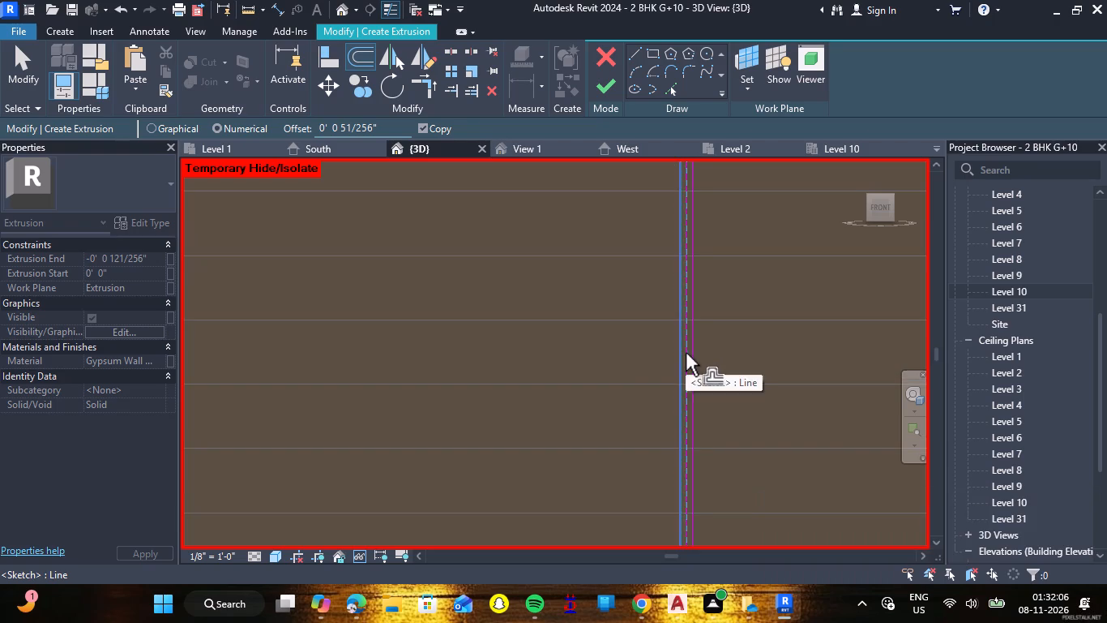
key(Escape)
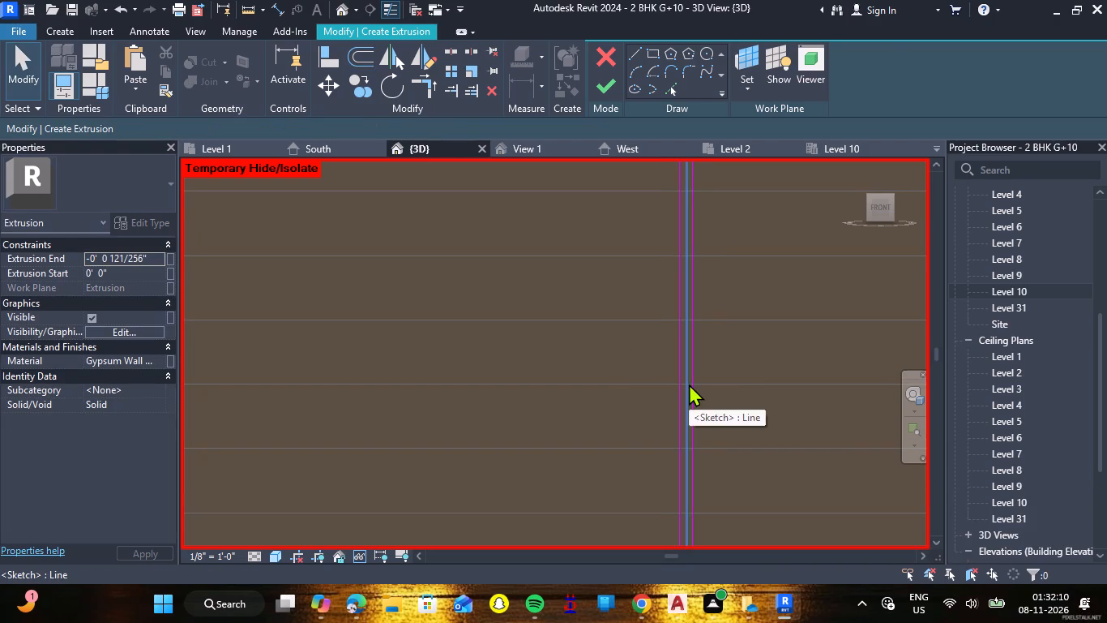
Delete the original middle vertical line and its overlapping duplicate, keeping the two outer offset lines.
click(689, 384)
key(Delete)
scroll(707, 389, down, 3)
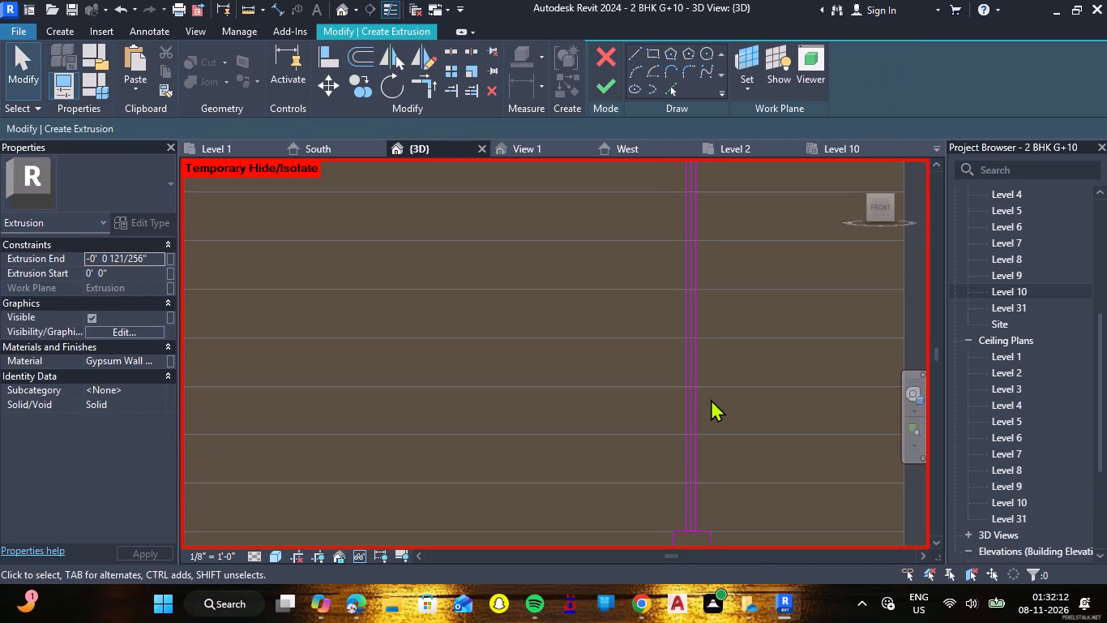
scroll(705, 393, up, 5)
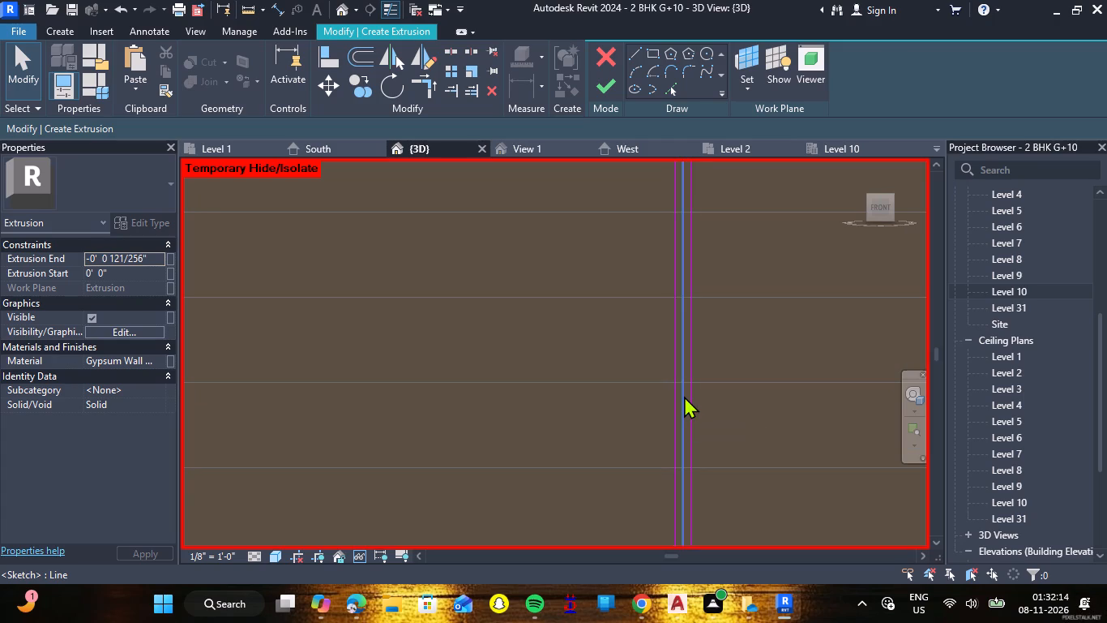
click(685, 396)
key(Escape)
scroll(693, 389, up, 7)
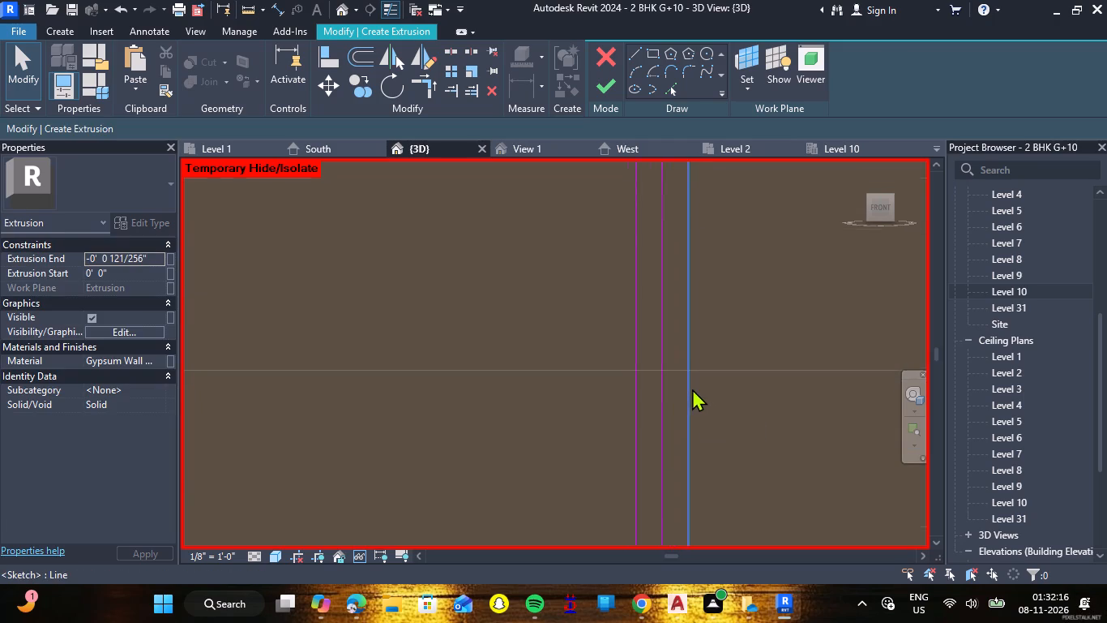
scroll(692, 389, up, 2)
click(659, 386)
key(Delete)
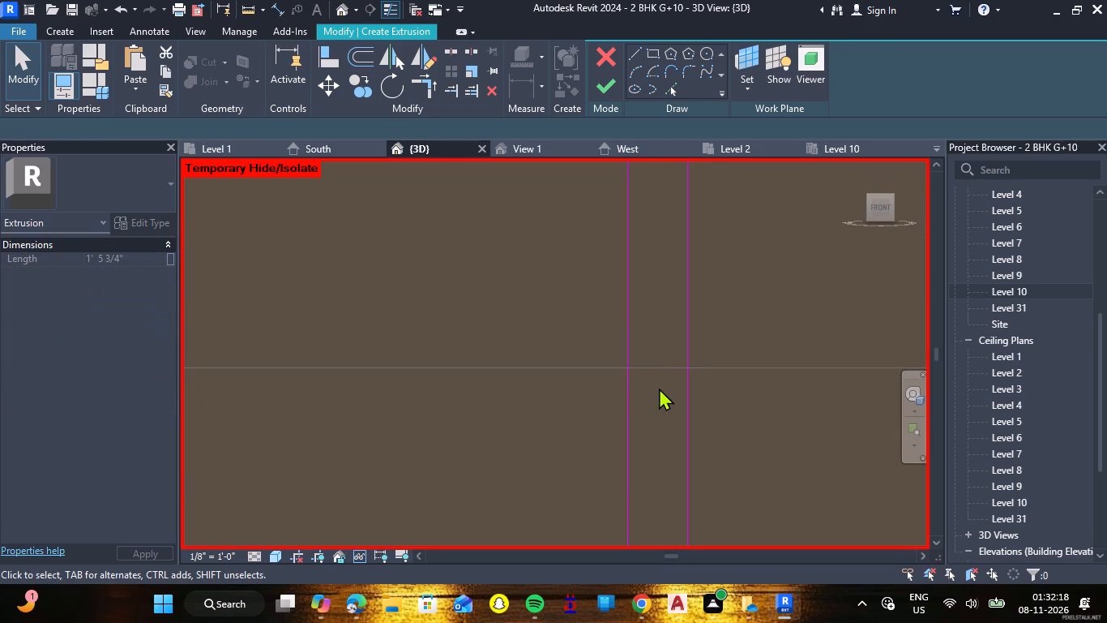
Examine where the two vertical lines meet the upper rectangle and check the overall handle outline.
scroll(624, 507, down, 6)
scroll(648, 421, down, 13)
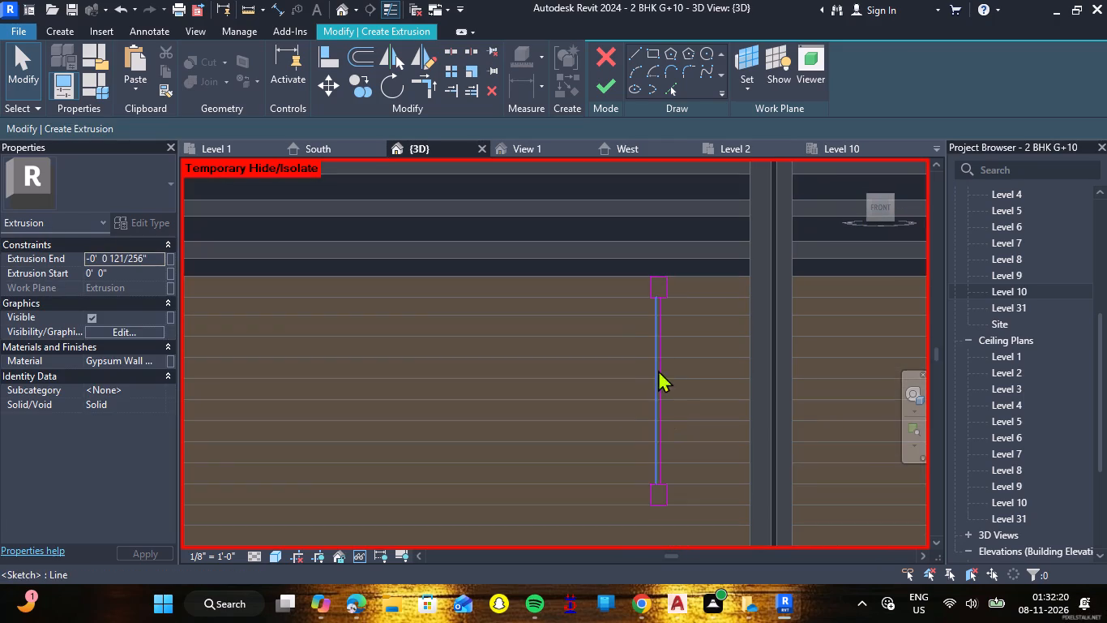
scroll(659, 292, up, 13)
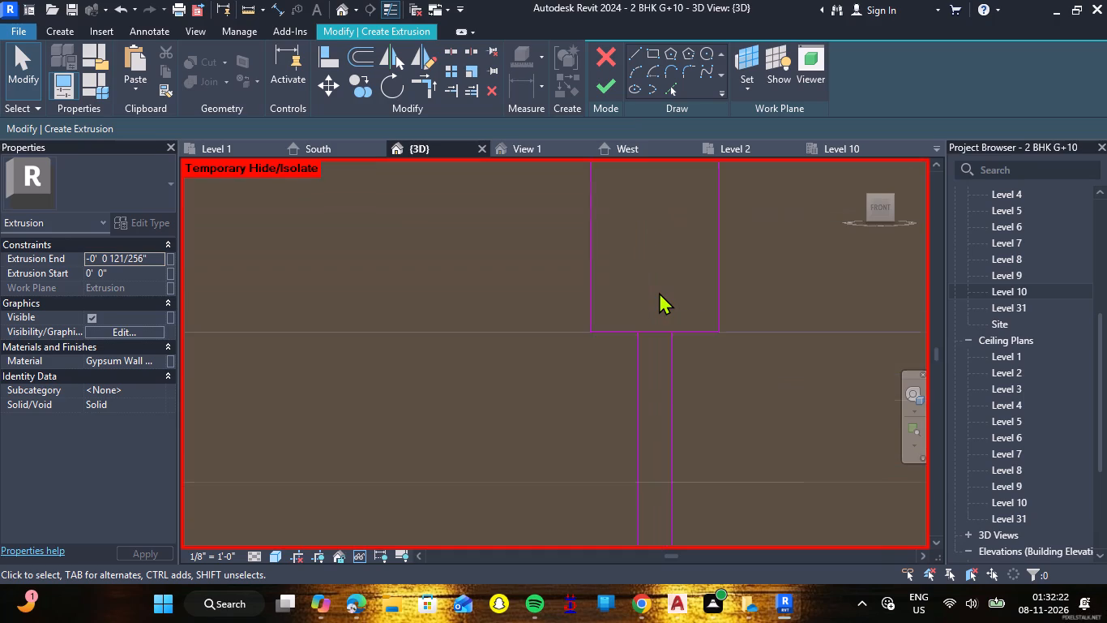
scroll(659, 292, up, 8)
scroll(643, 364, down, 8)
scroll(646, 287, down, 2)
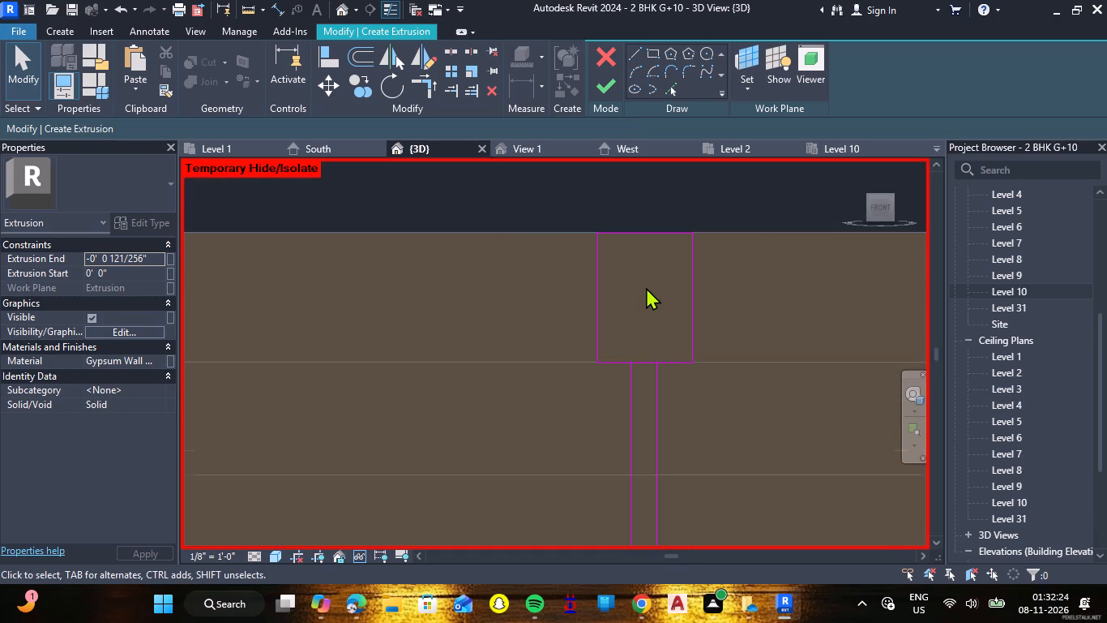
scroll(646, 287, down, 11)
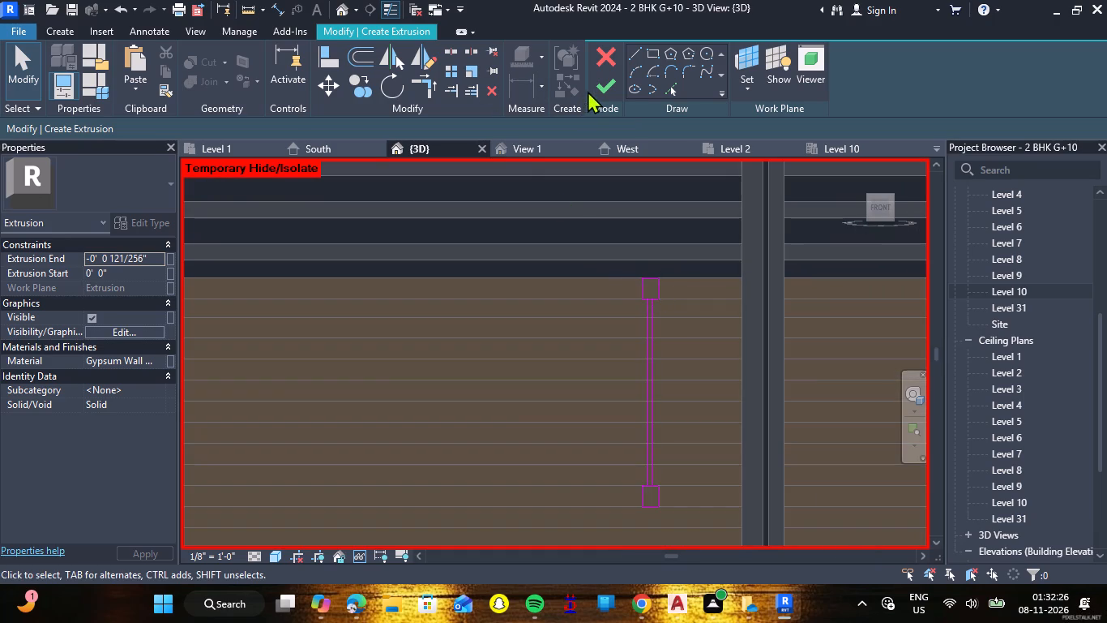
Set the handle extrusion's Extrusion End to 1'.
click(147, 254)
drag(160, 257, 19, 258)
text(1')
key(Return)
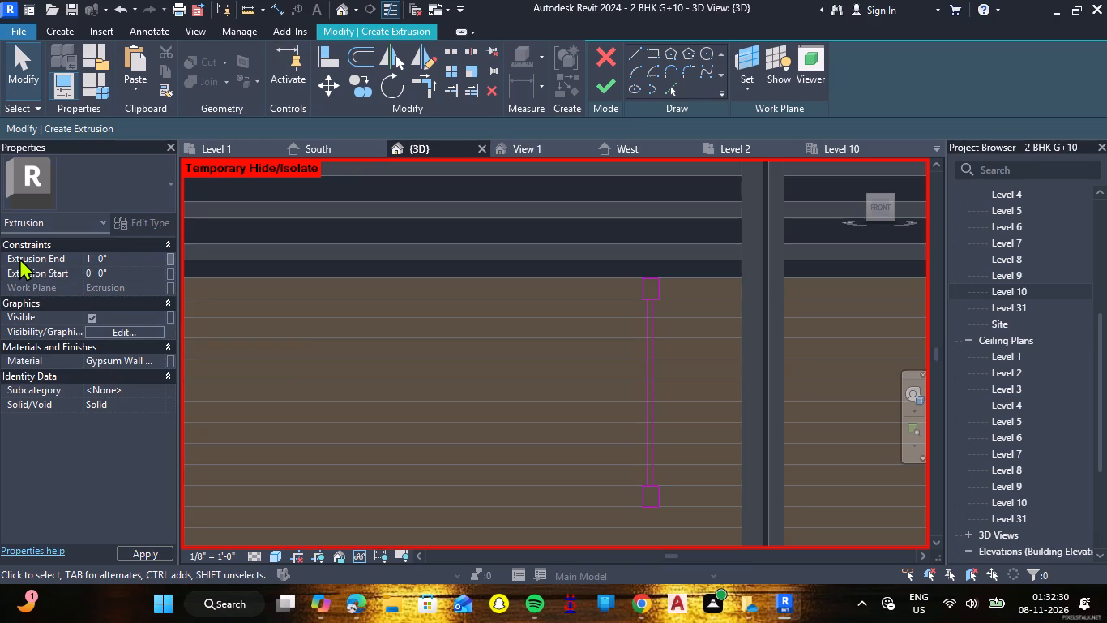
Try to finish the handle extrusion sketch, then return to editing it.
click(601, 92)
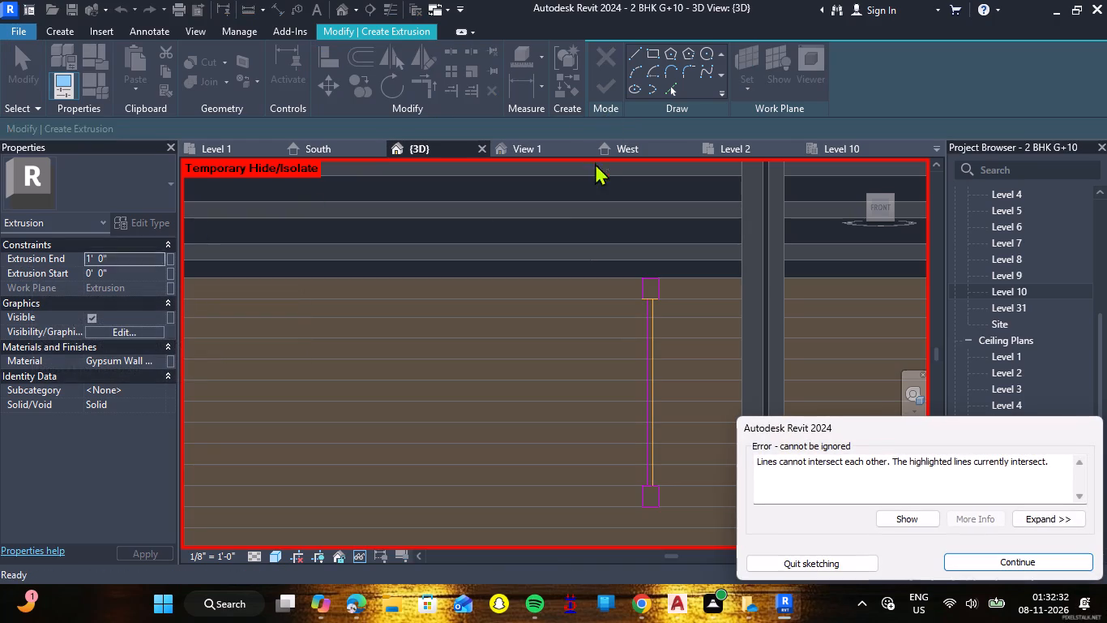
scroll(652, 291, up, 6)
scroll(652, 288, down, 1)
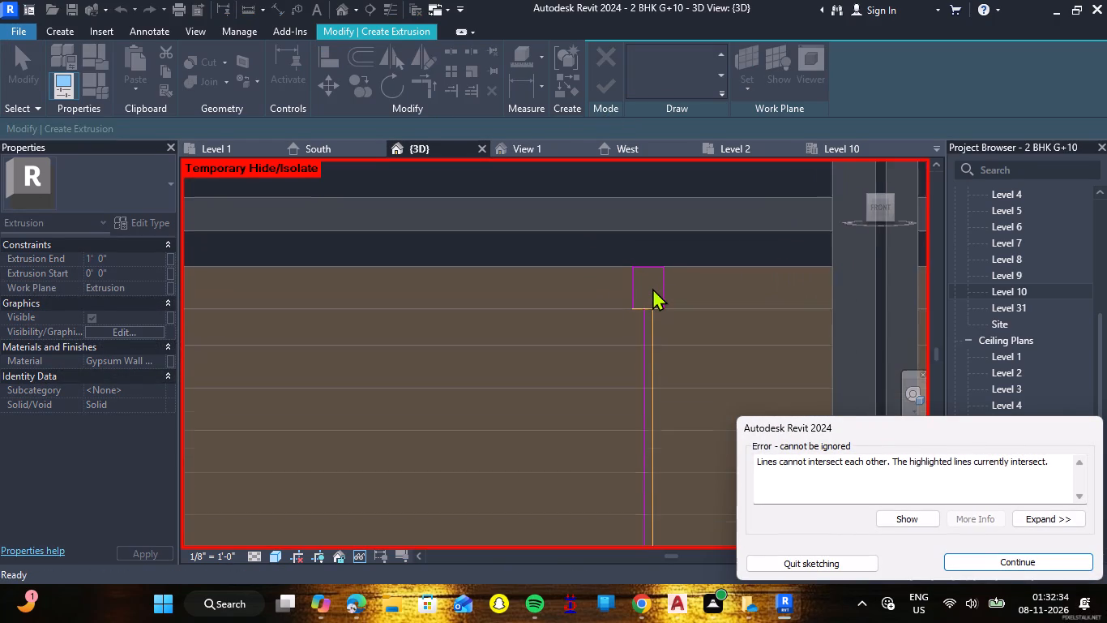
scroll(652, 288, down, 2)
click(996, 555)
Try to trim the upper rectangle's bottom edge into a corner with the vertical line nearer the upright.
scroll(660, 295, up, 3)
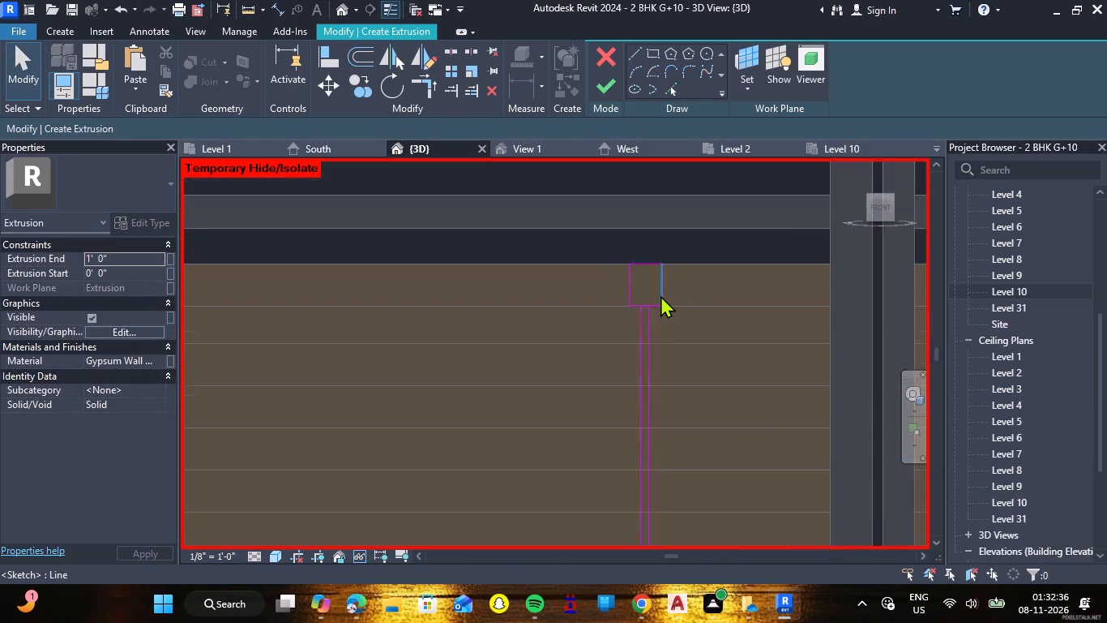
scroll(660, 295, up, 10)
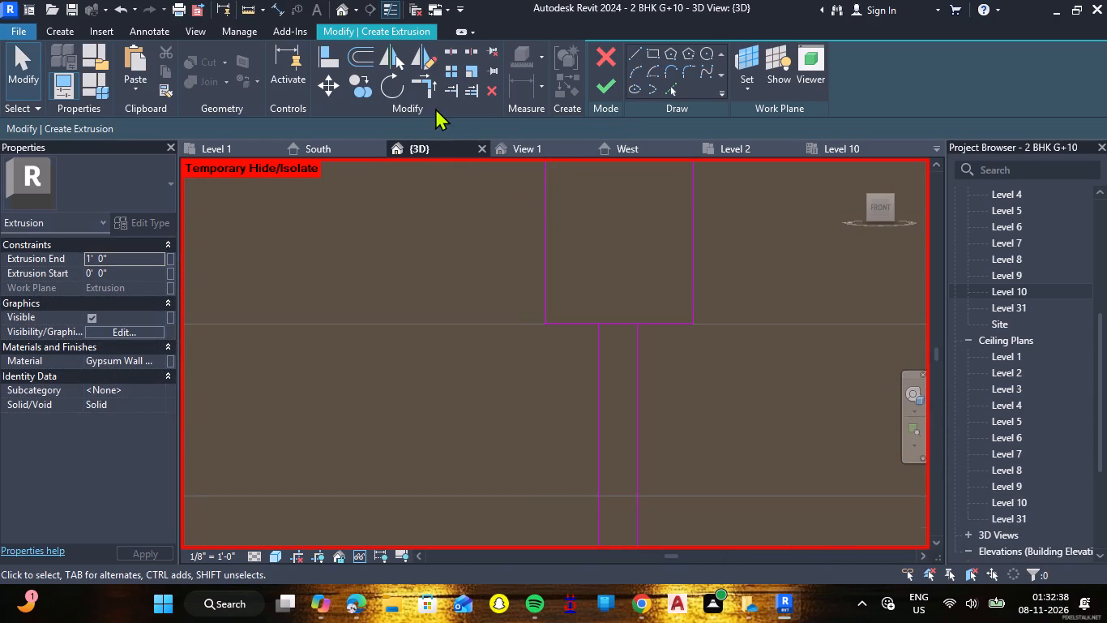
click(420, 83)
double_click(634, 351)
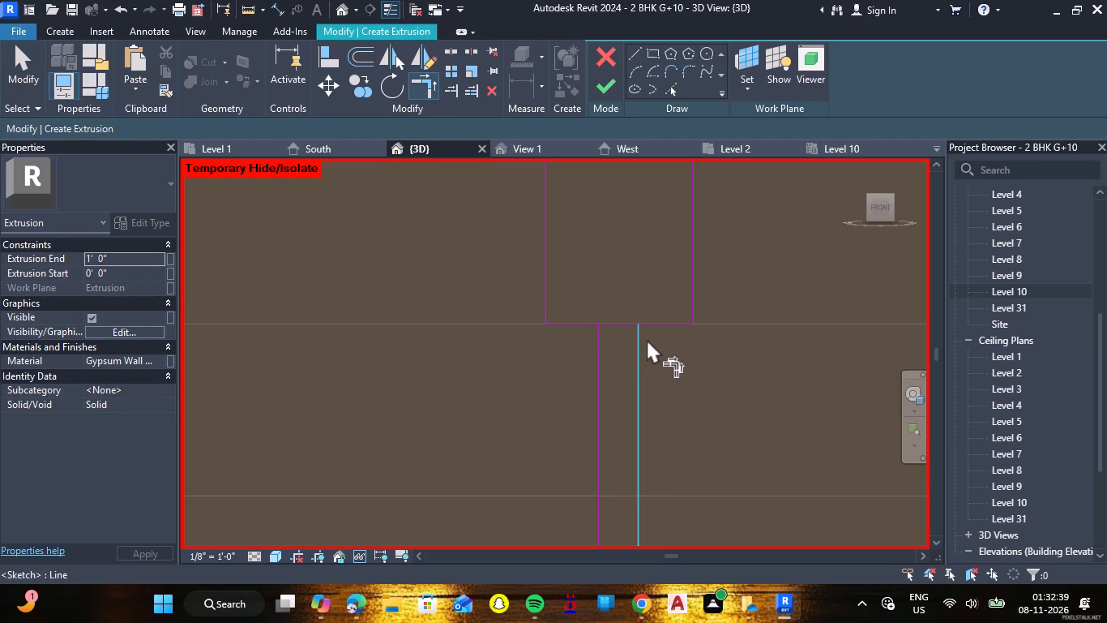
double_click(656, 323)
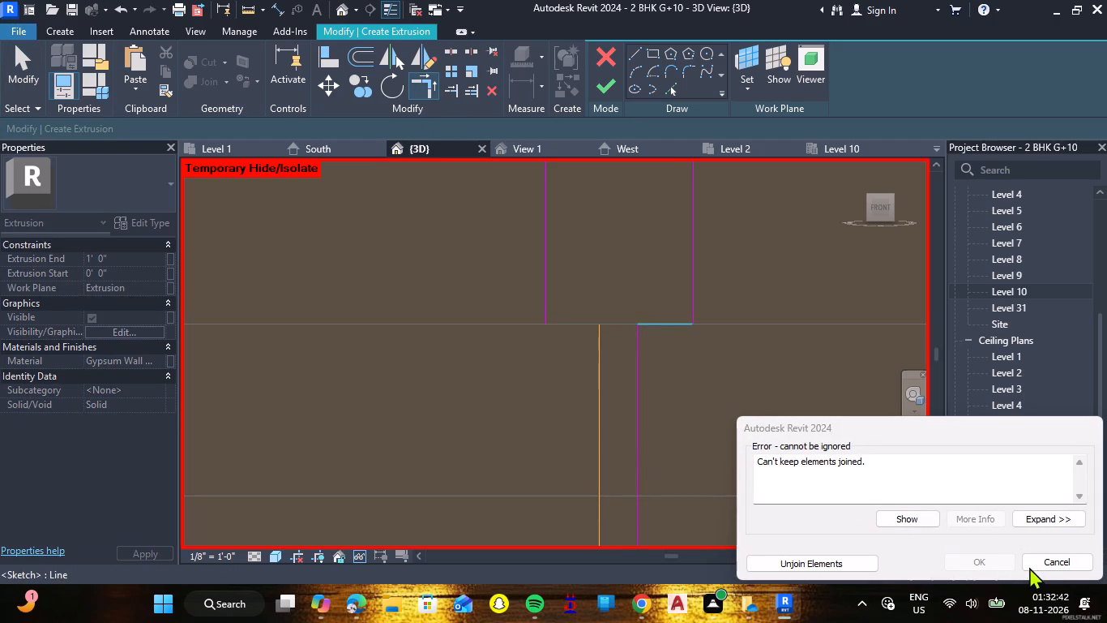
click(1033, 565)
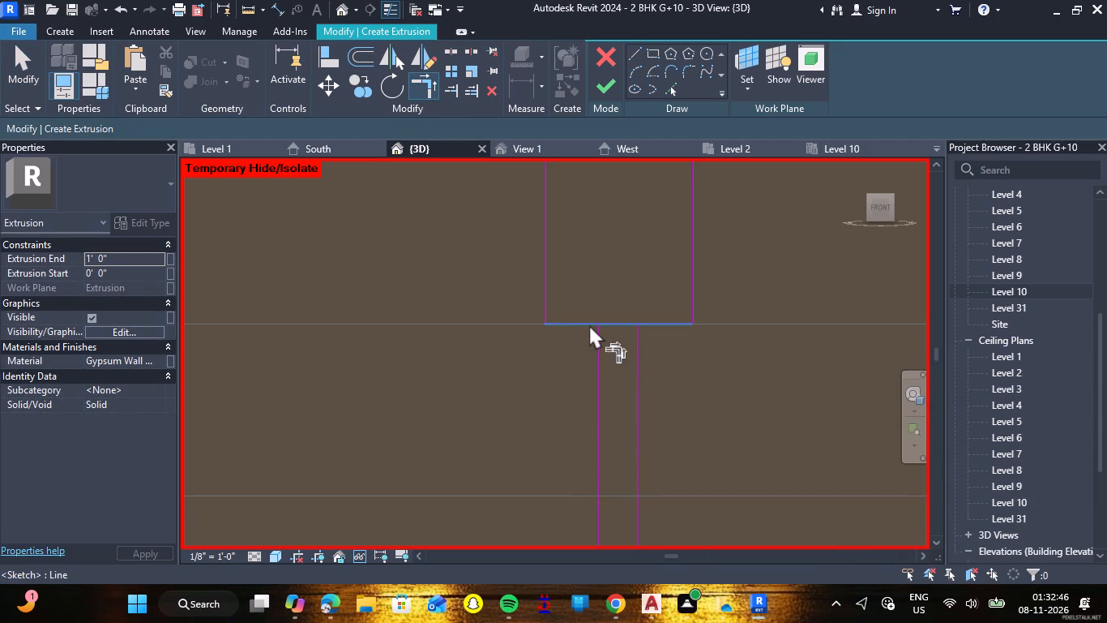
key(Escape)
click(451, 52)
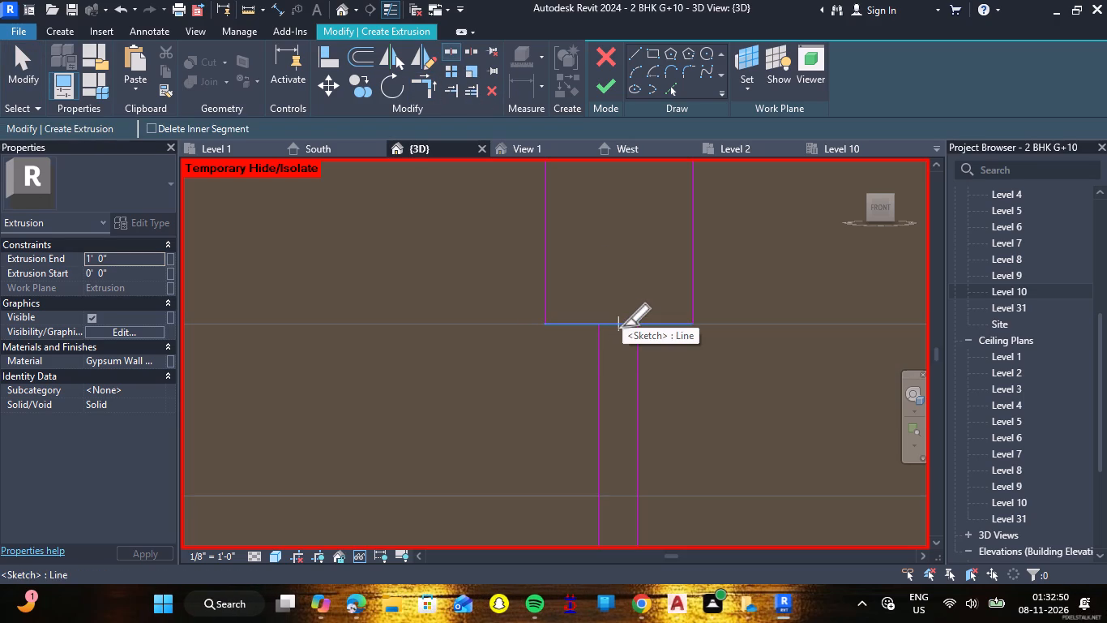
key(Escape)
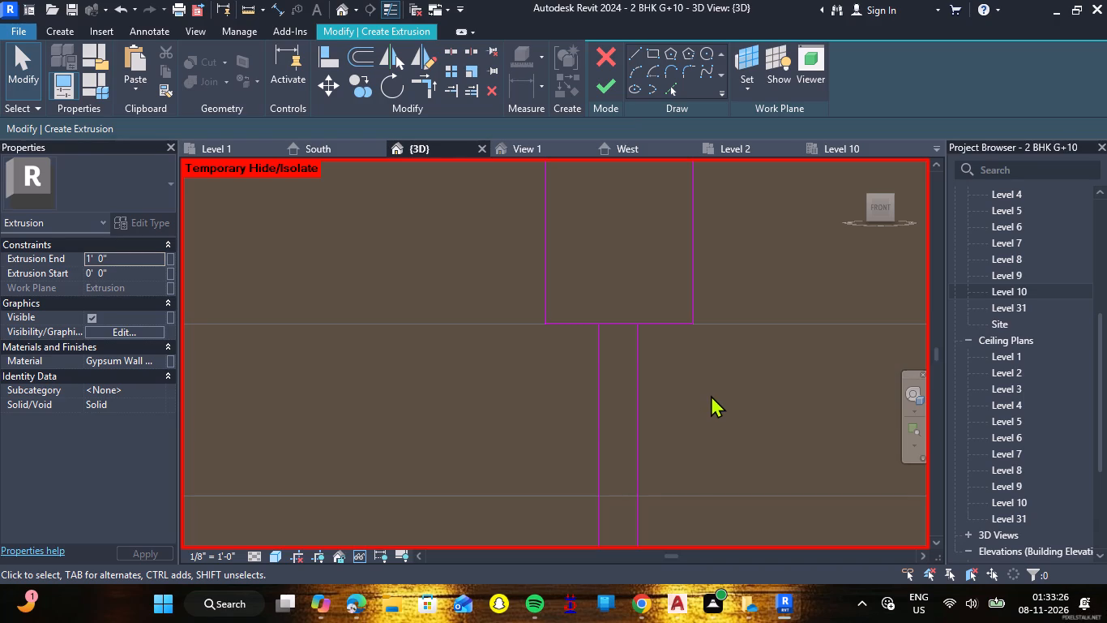
Delete the two vertical lines joining the upper and lower rectangles in the handle sketch.
click(673, 371)
drag(667, 382, 665, 382)
drag(665, 382, 536, 384)
click(536, 384)
key(Delete)
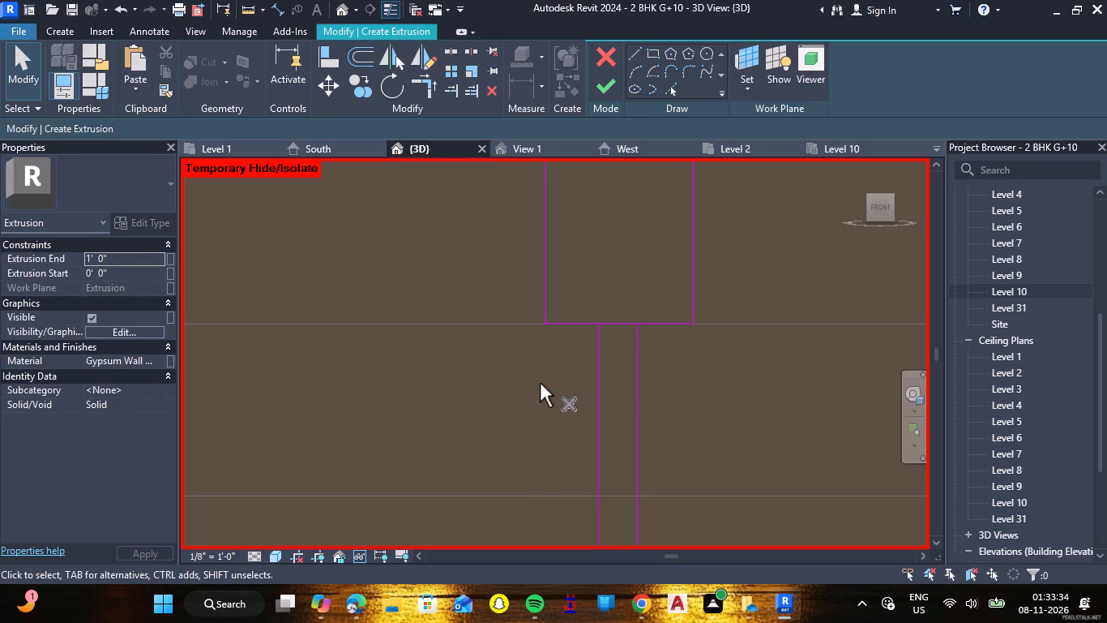
key(Escape)
drag(680, 405, 660, 405)
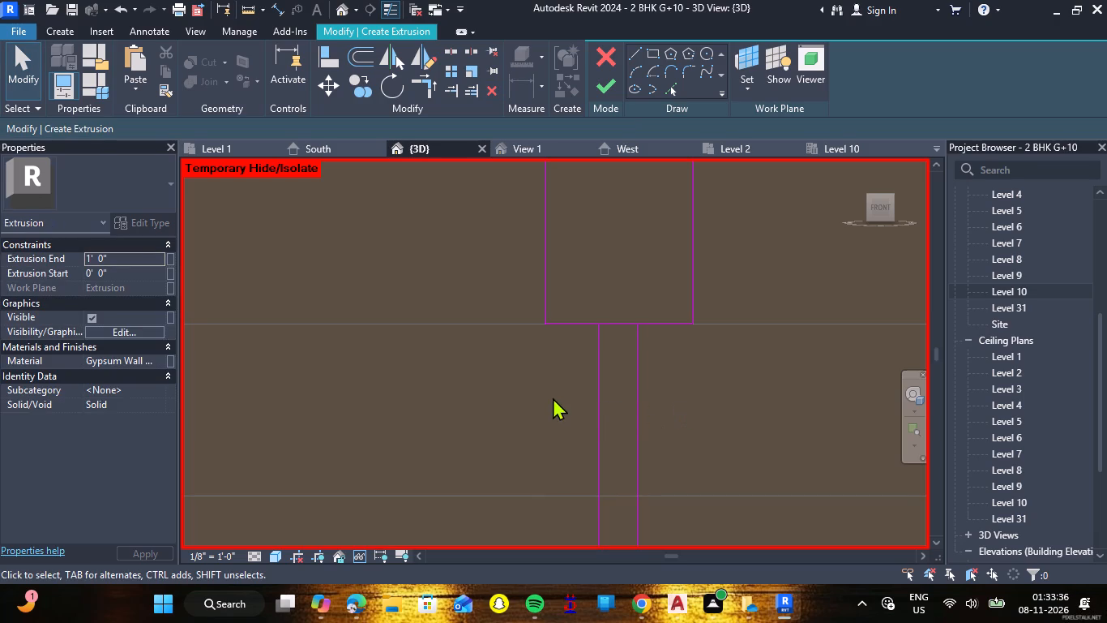
drag(552, 397, 740, 440)
drag(707, 440, 524, 424)
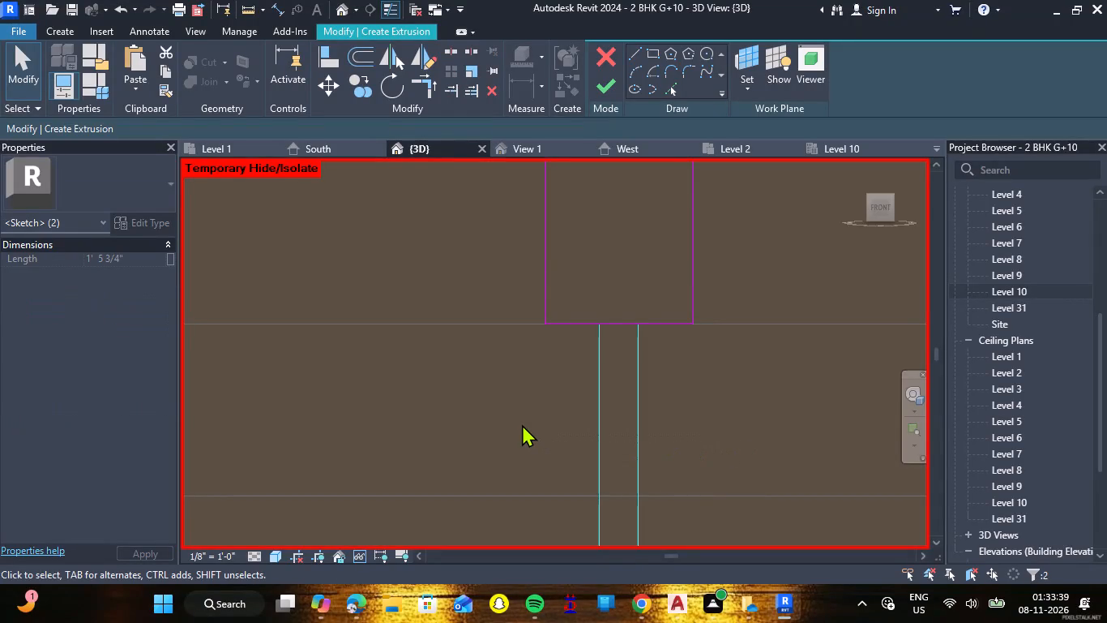
key(Delete)
Finish the handle extrusion sketch with only the two separate rectangles on the first panel.
scroll(535, 418, down, 8)
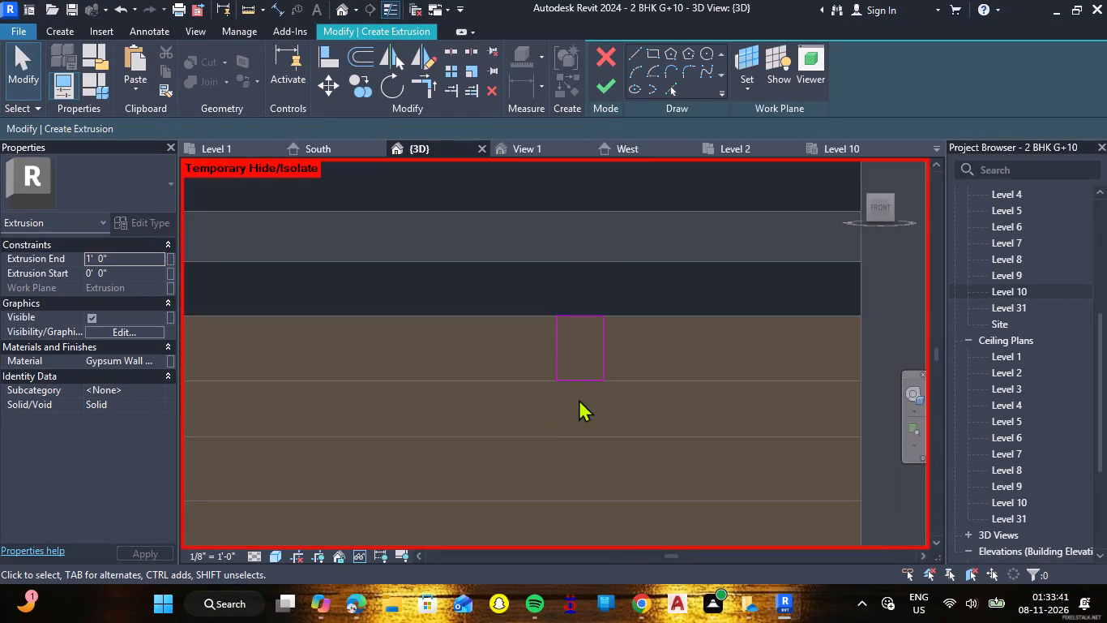
scroll(596, 375, down, 10)
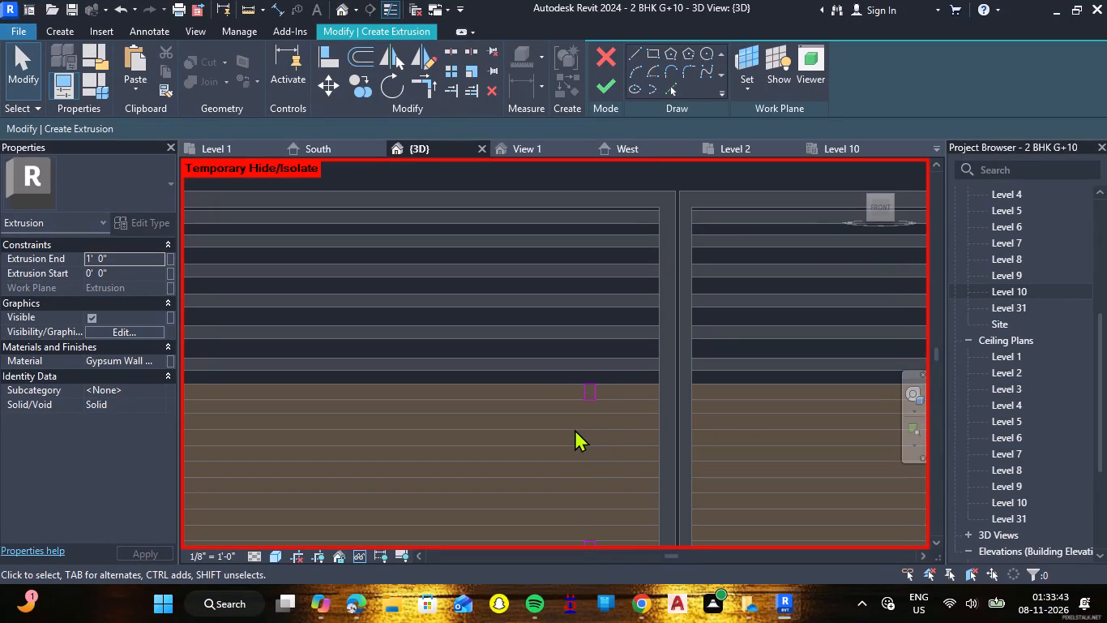
scroll(600, 441, down, 5)
scroll(587, 510, up, 4)
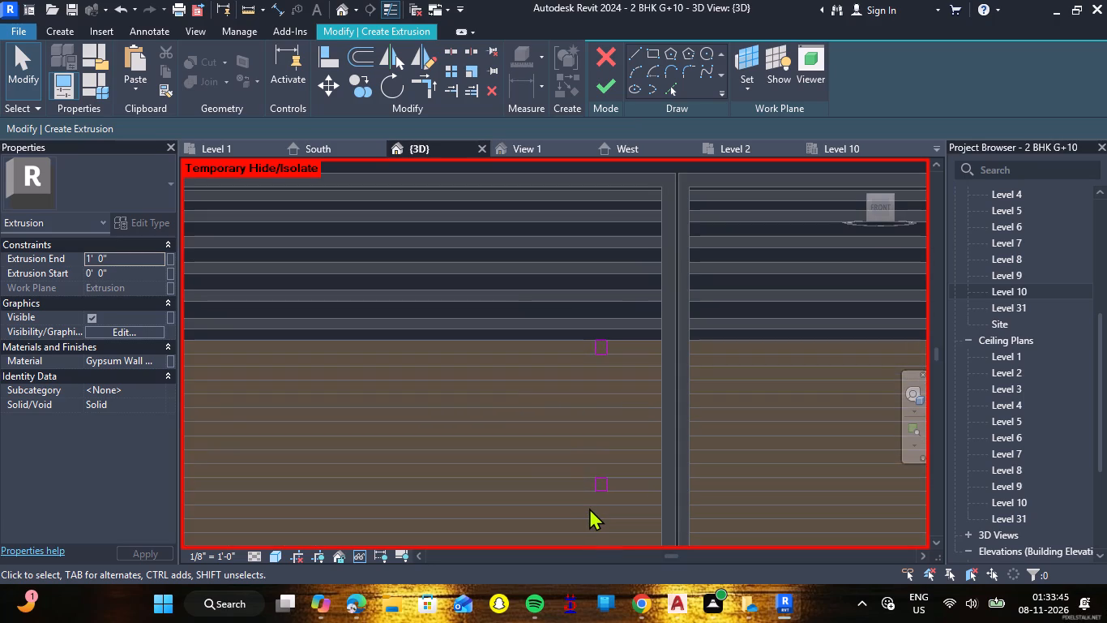
scroll(570, 389, down, 8)
scroll(560, 407, up, 3)
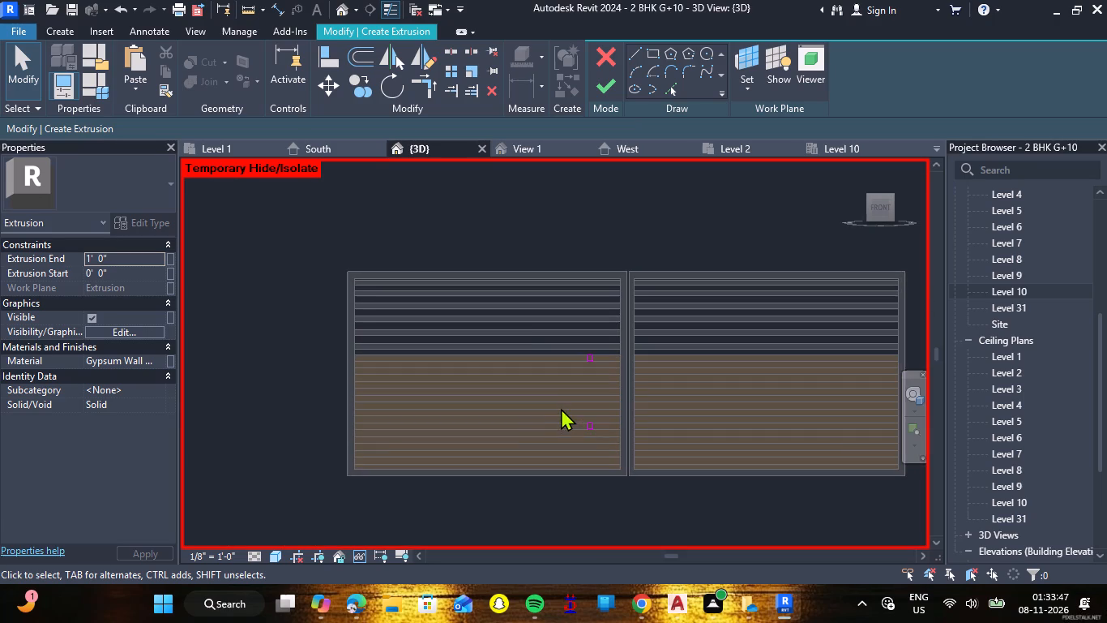
click(614, 97)
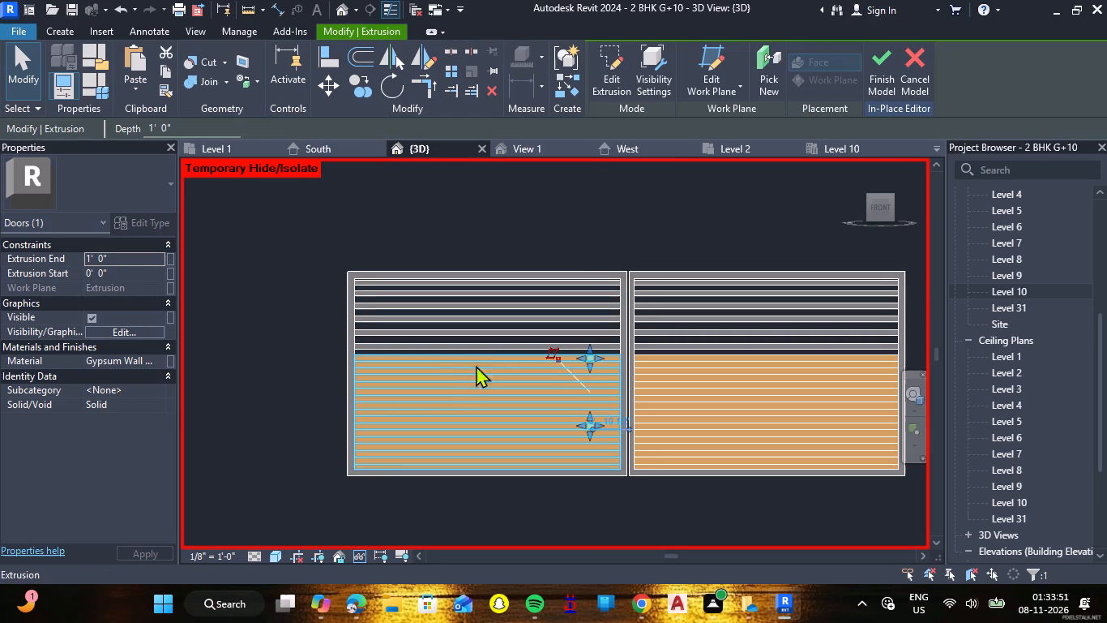
Set the Extrusion End of the two handle blocks to 3".
shift+middle_drag(441, 389, 634, 449)
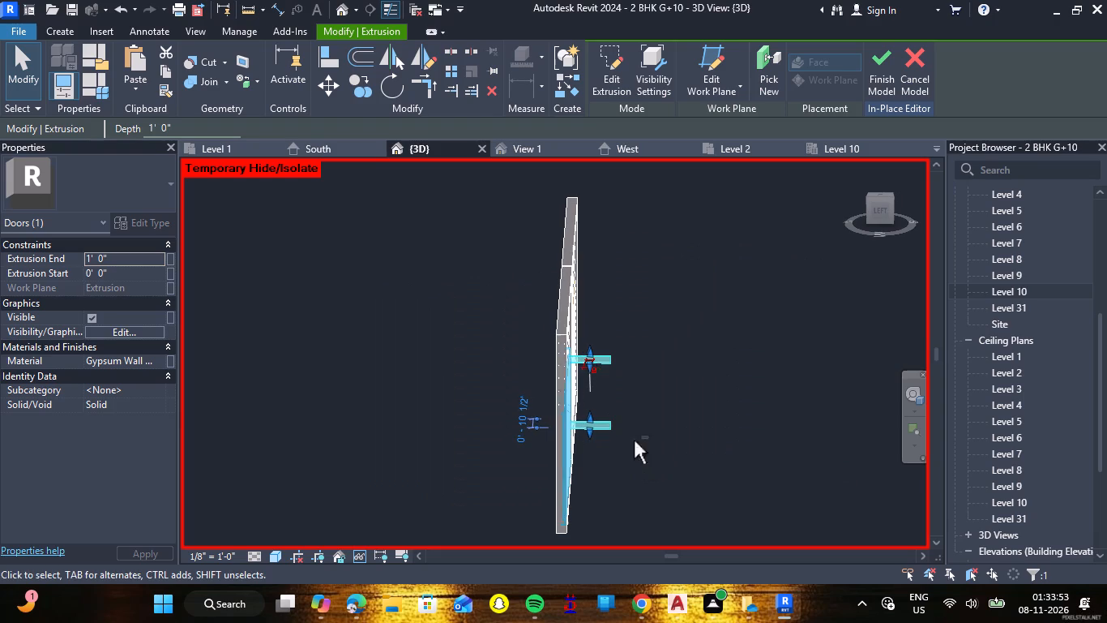
click(143, 263)
key(3)
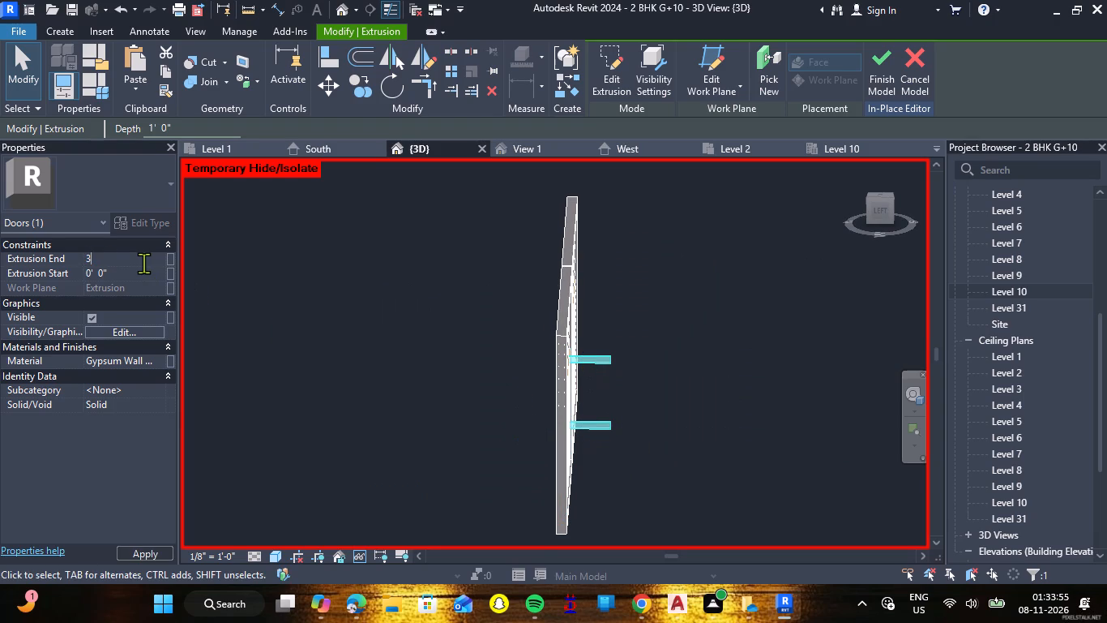
key(shift+quotedbl)
key(Return)
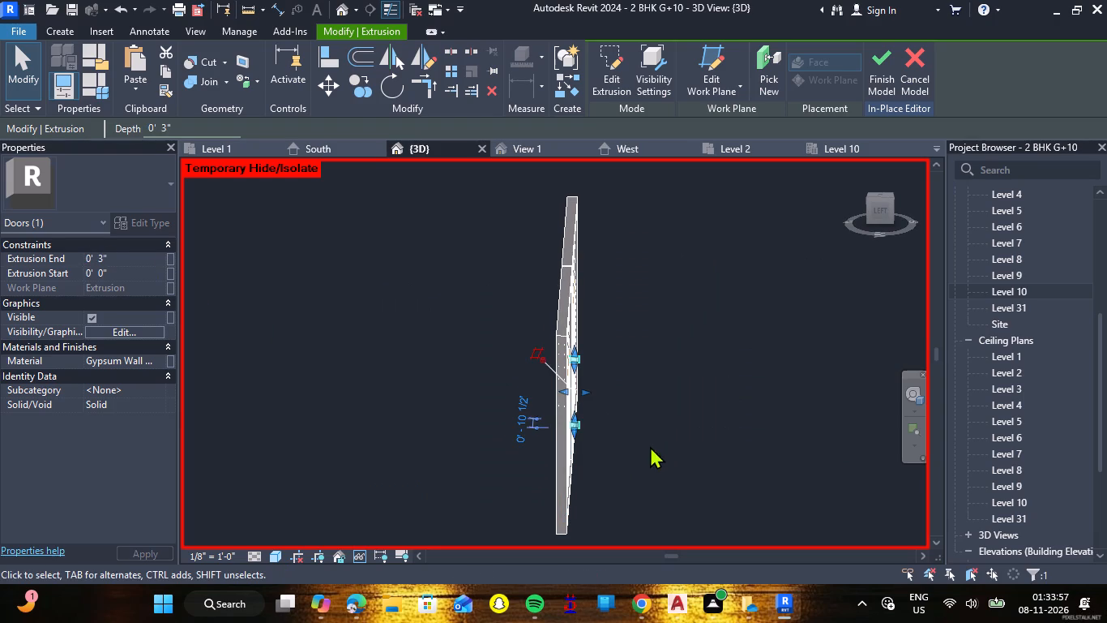
scroll(630, 428, up, 6)
scroll(502, 230, up, 8)
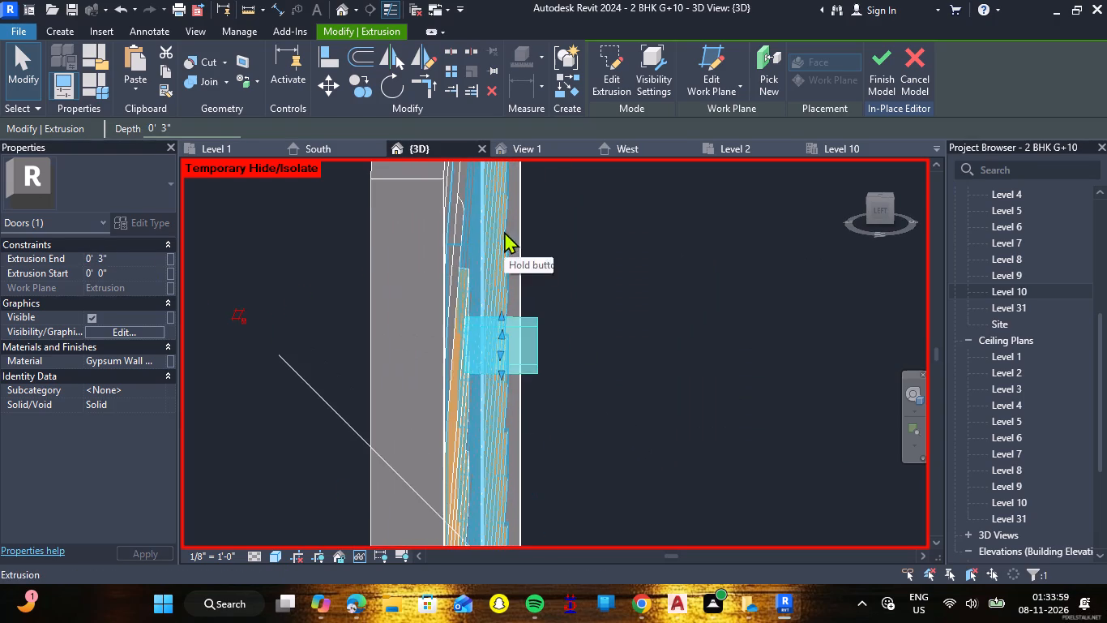
key(Escape)
Start a new extrusion and set its work plane to the top face of the upper handle block.
scroll(525, 318, up, 5)
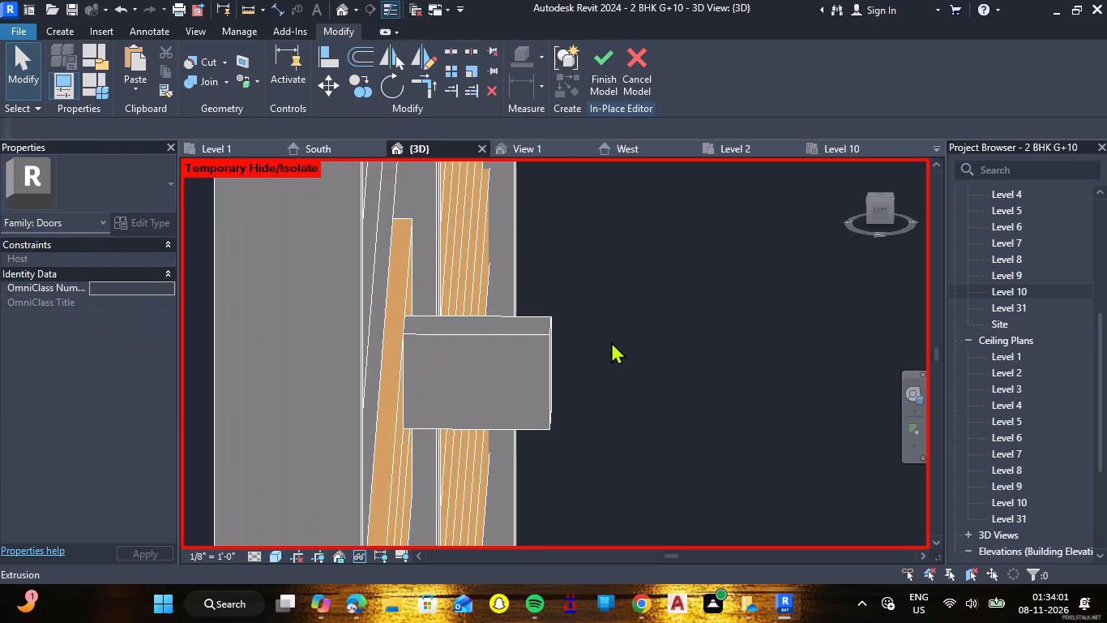
shift+middle_drag(608, 346, 544, 366)
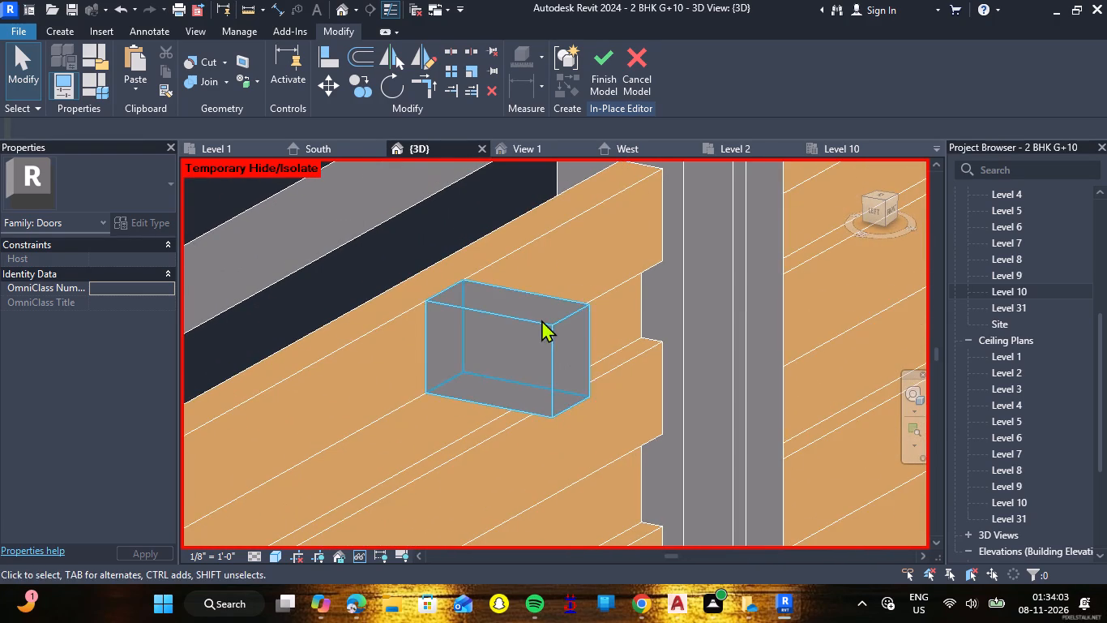
scroll(541, 320, up, 2)
click(57, 32)
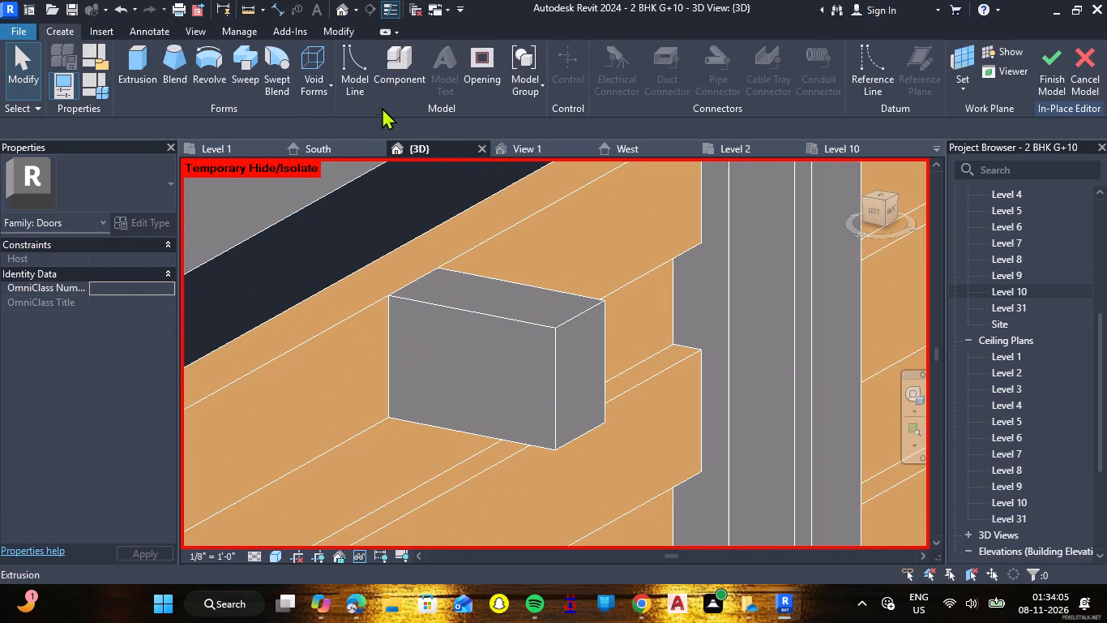
click(152, 60)
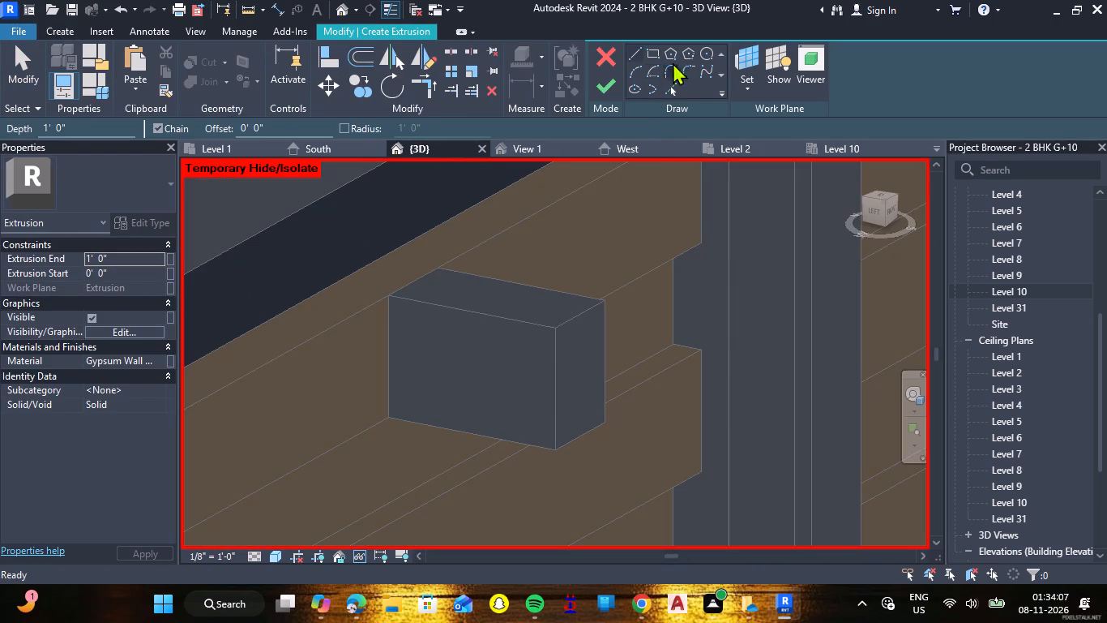
click(709, 55)
click(744, 94)
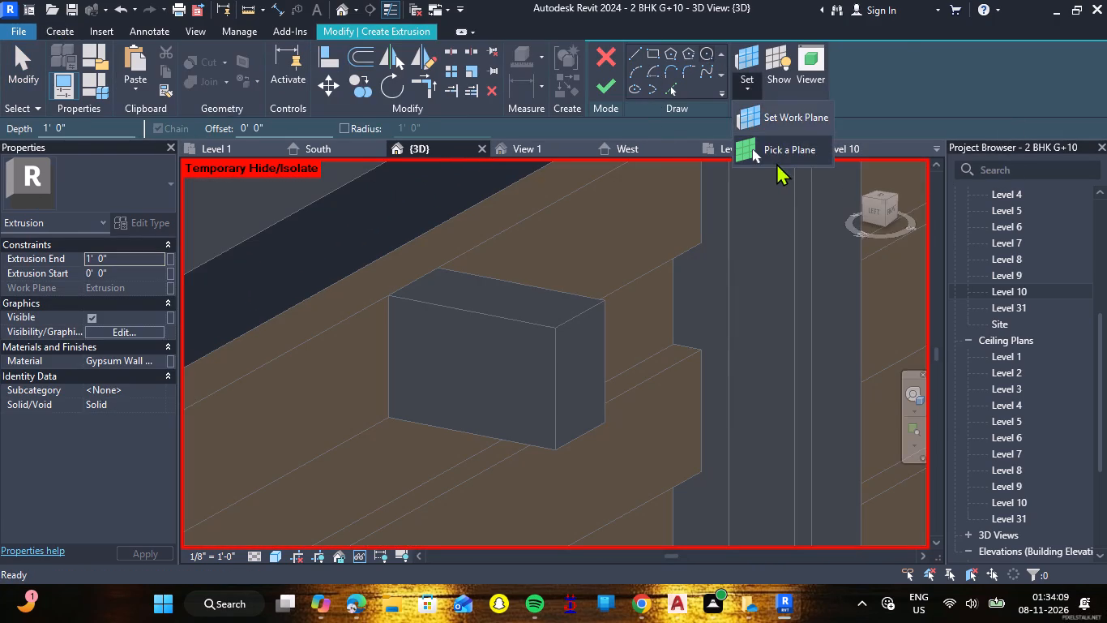
click(776, 153)
click(582, 312)
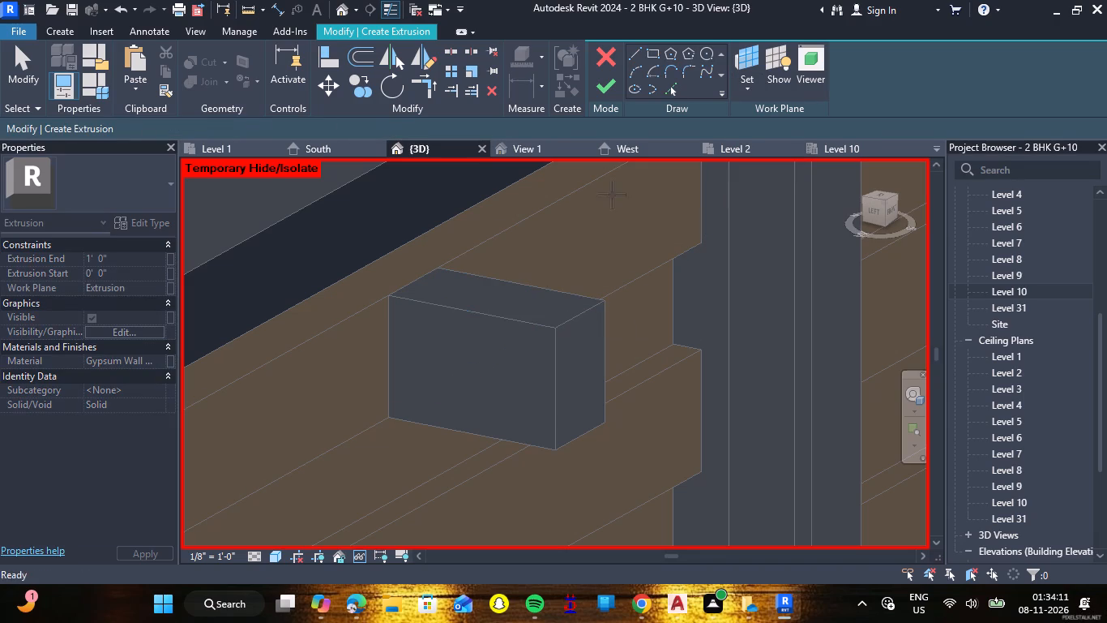
Sketch a circle of about 3/4" radius centred on the outer edge of the block's top face and finish the extrusion.
click(709, 49)
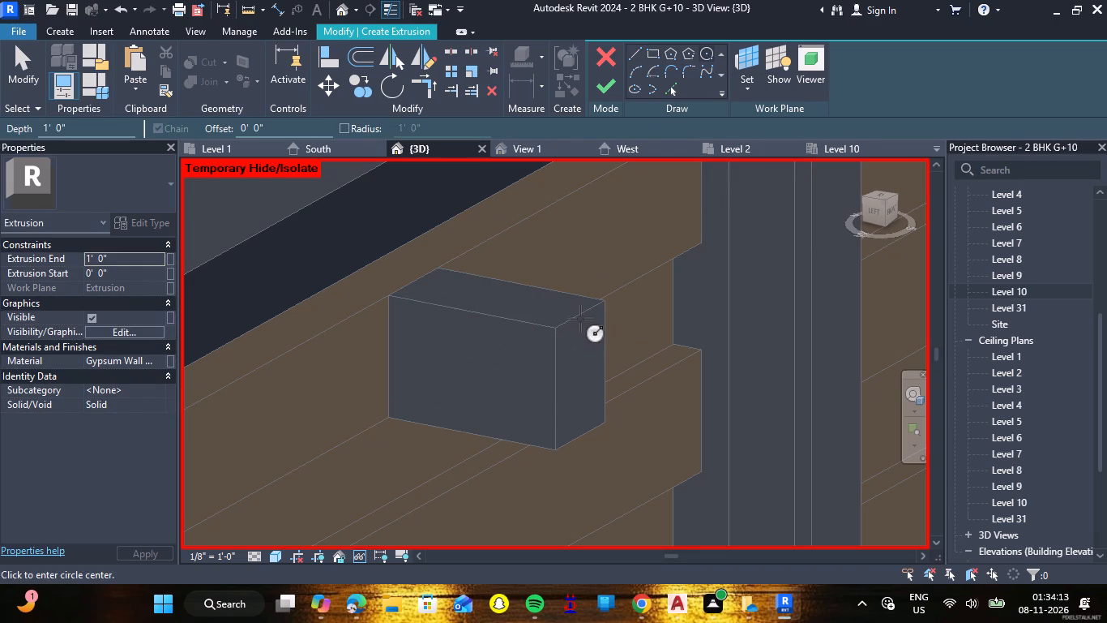
click(583, 314)
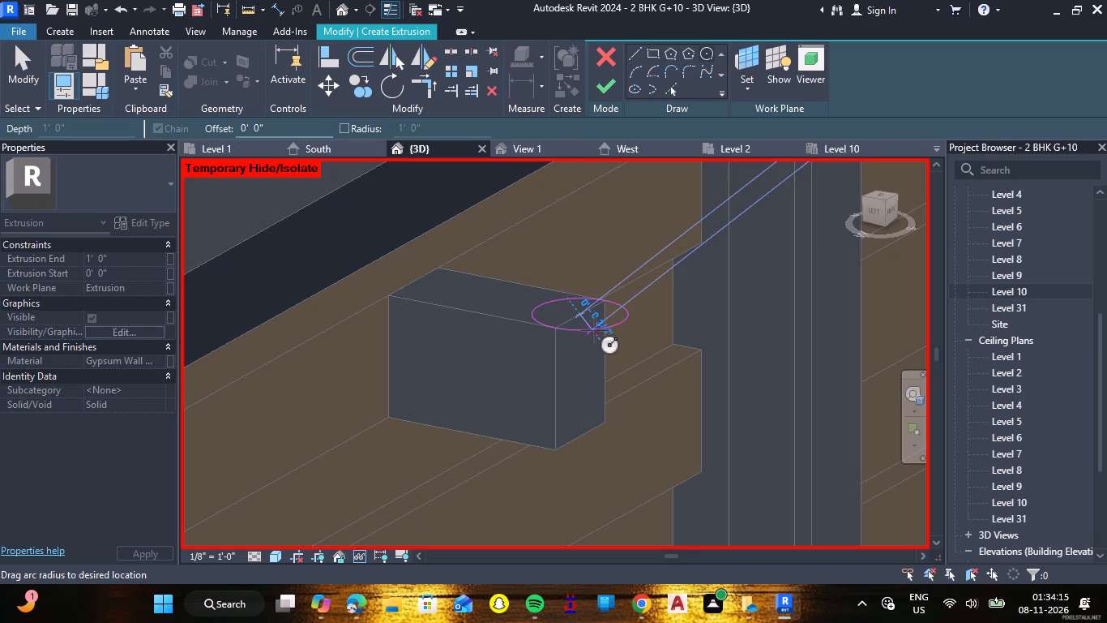
click(595, 330)
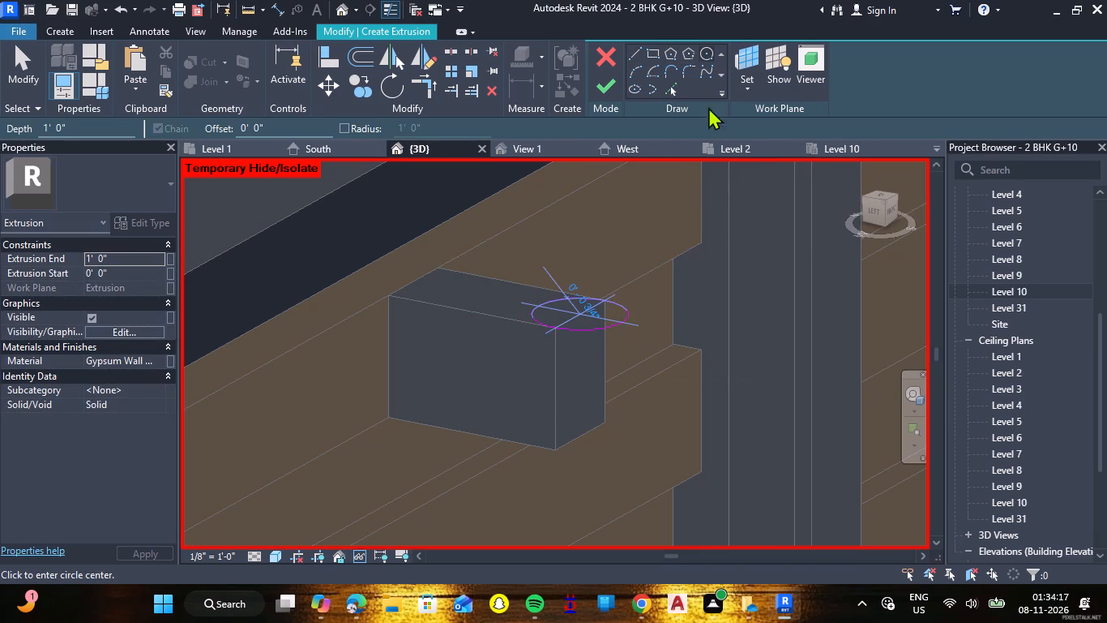
double_click(612, 92)
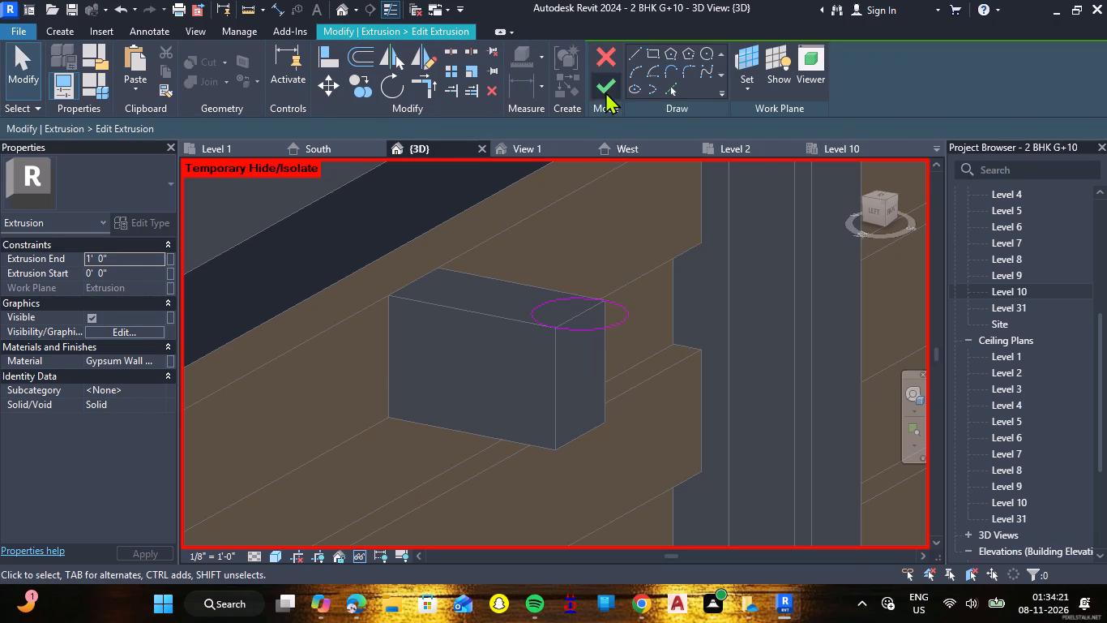
double_click(612, 327)
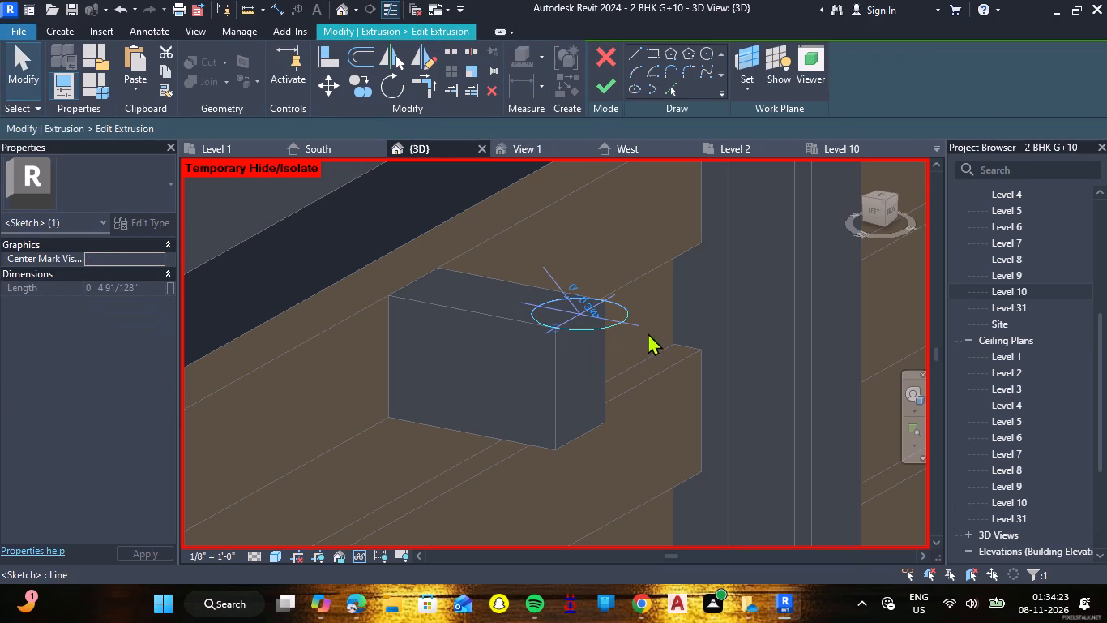
key(Escape)
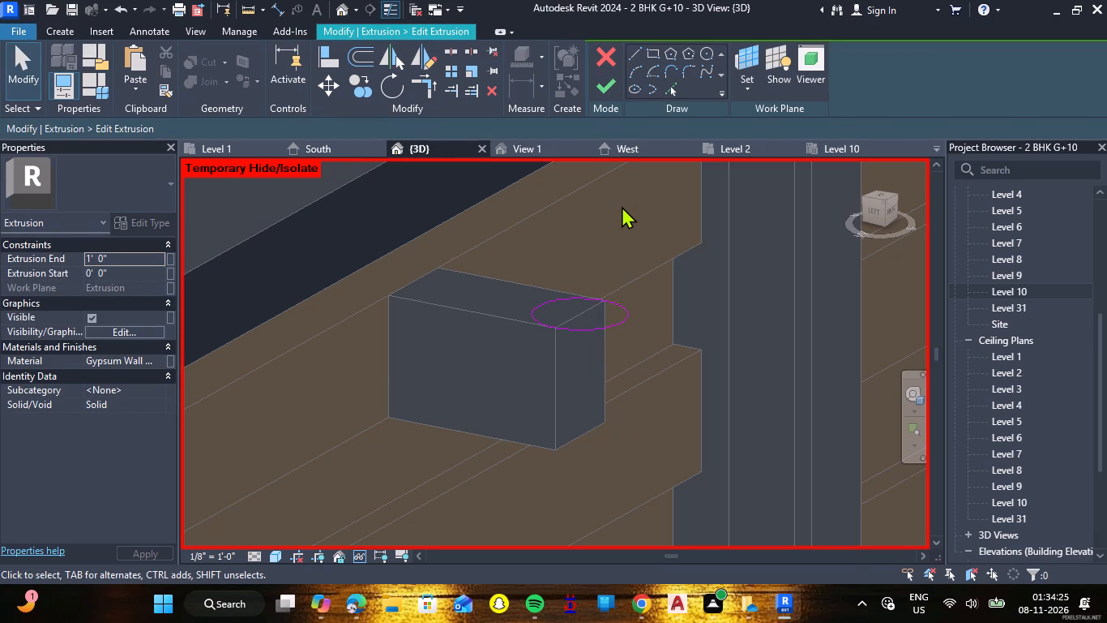
double_click(616, 81)
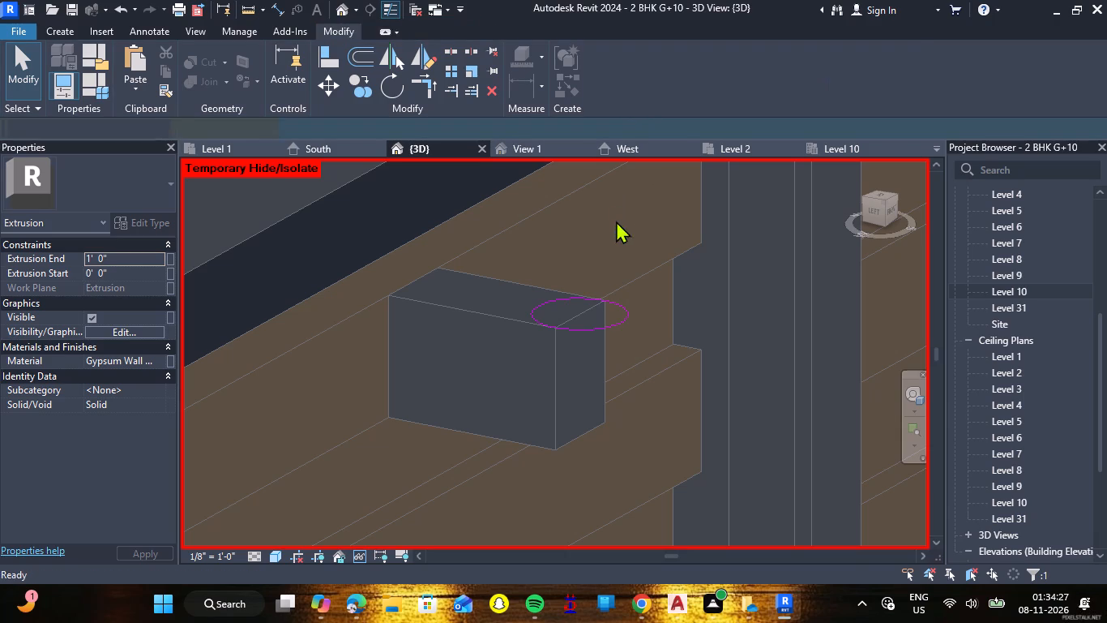
Stretch the round bar's lower end down past the lower handle block to a depth of about 3' 5 1/4".
scroll(626, 230, down, 14)
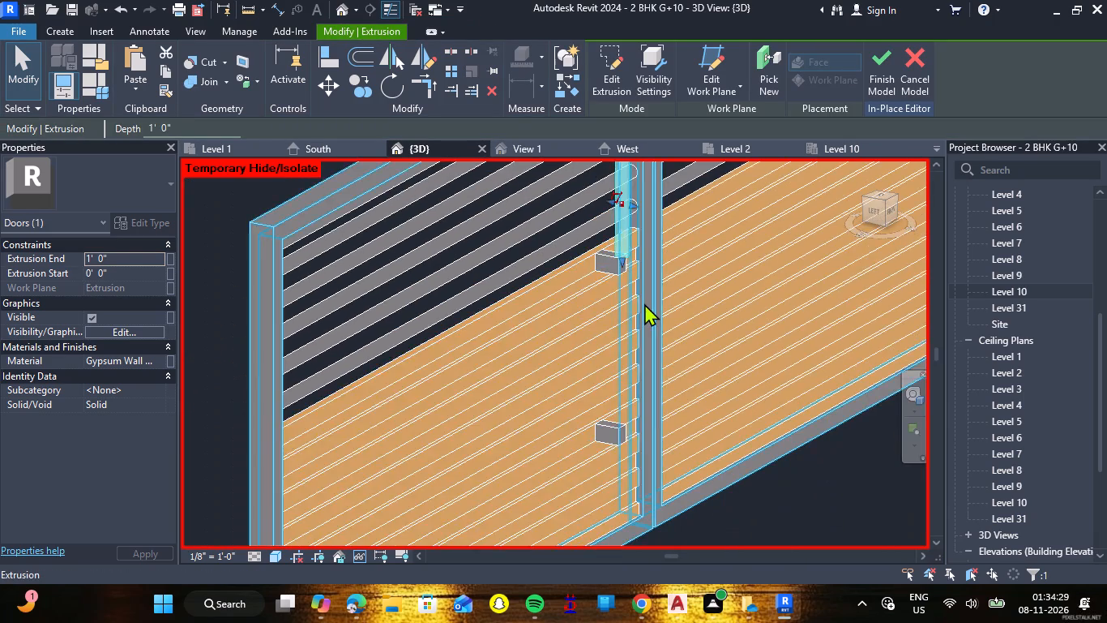
scroll(644, 303, down, 5)
scroll(624, 289, up, 7)
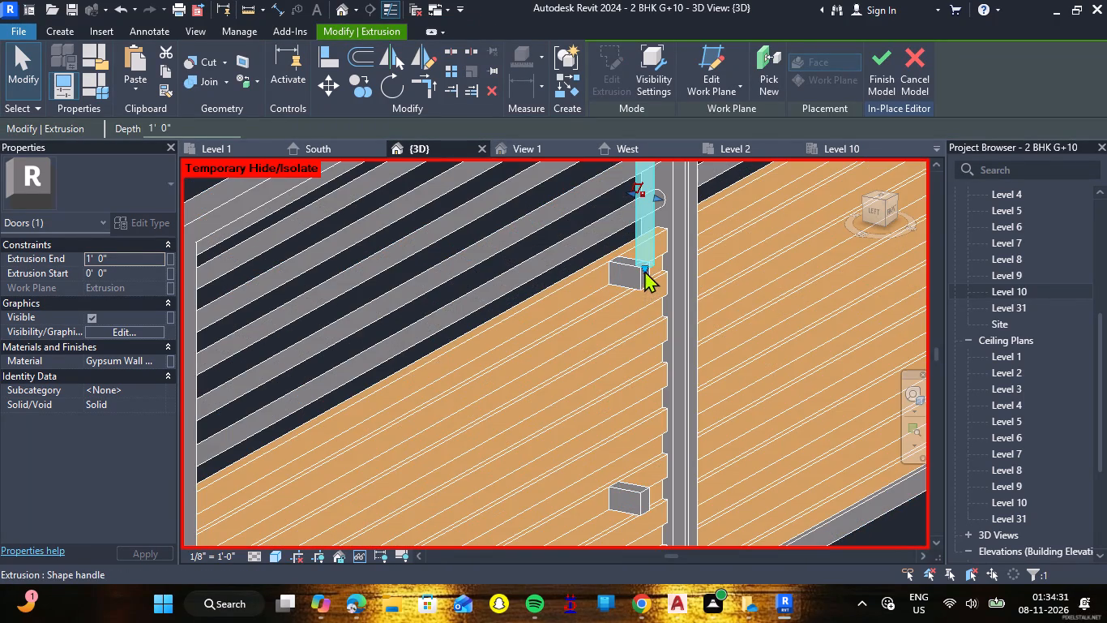
drag(644, 270, 651, 513)
scroll(718, 388, down, 5)
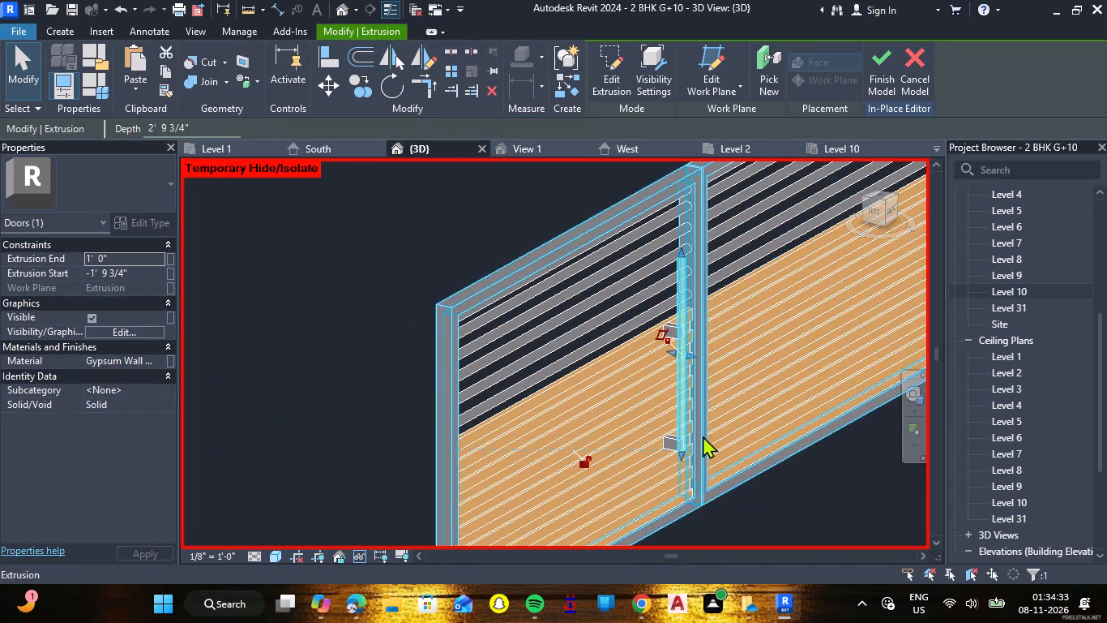
scroll(688, 496, up, 7)
drag(672, 382, 672, 413)
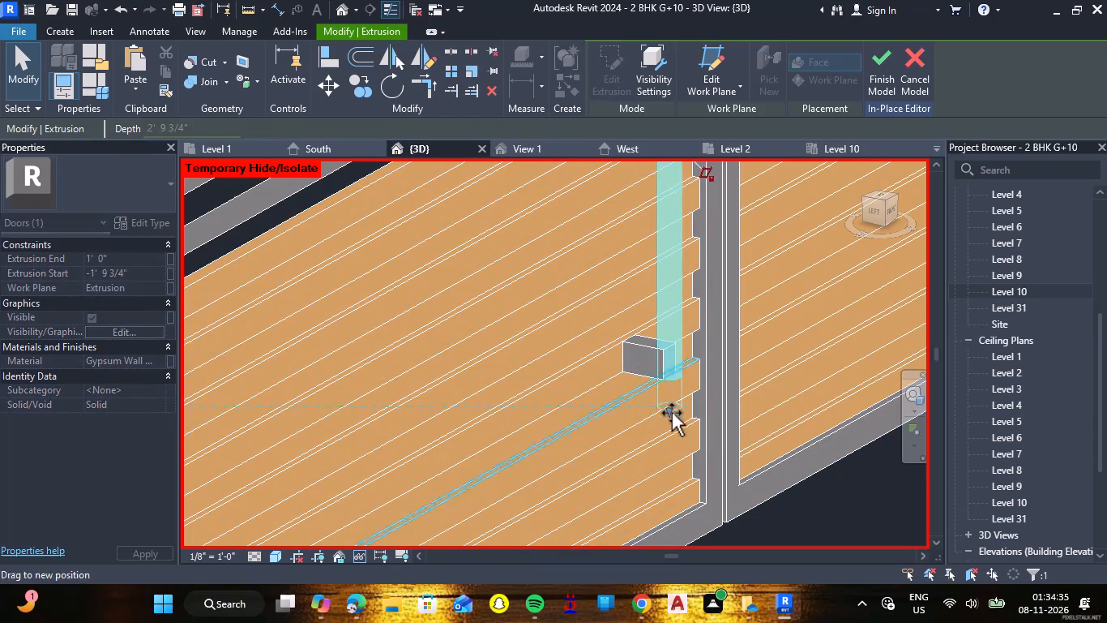
drag(672, 413, 673, 490)
Examine the round bar's extent along the panel and how it meets the lower handle block.
scroll(727, 380, down, 1)
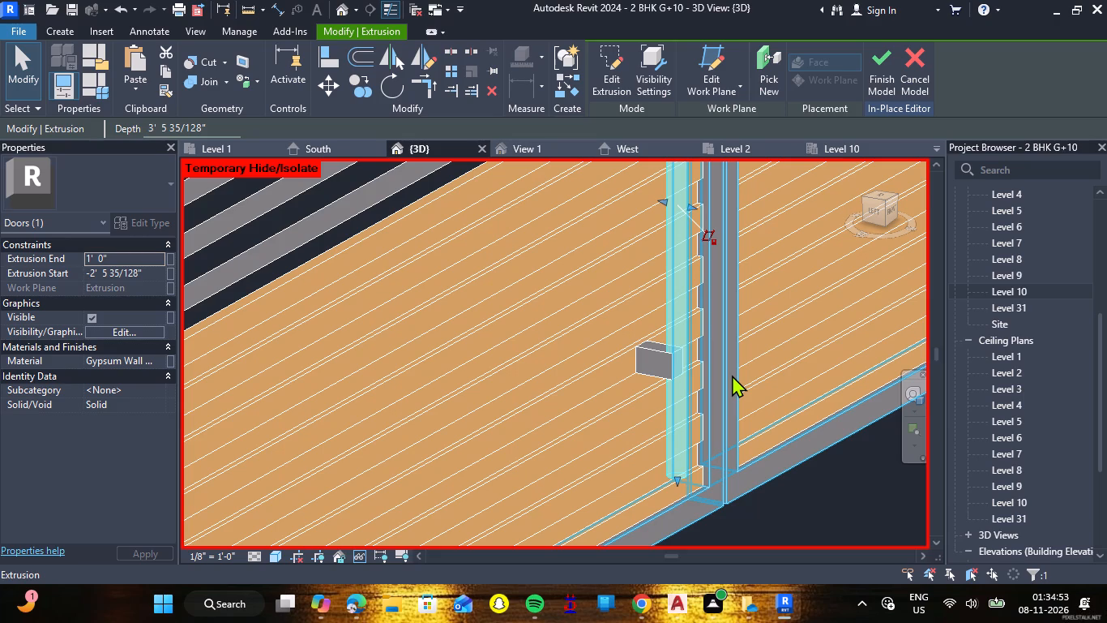
scroll(737, 385, down, 7)
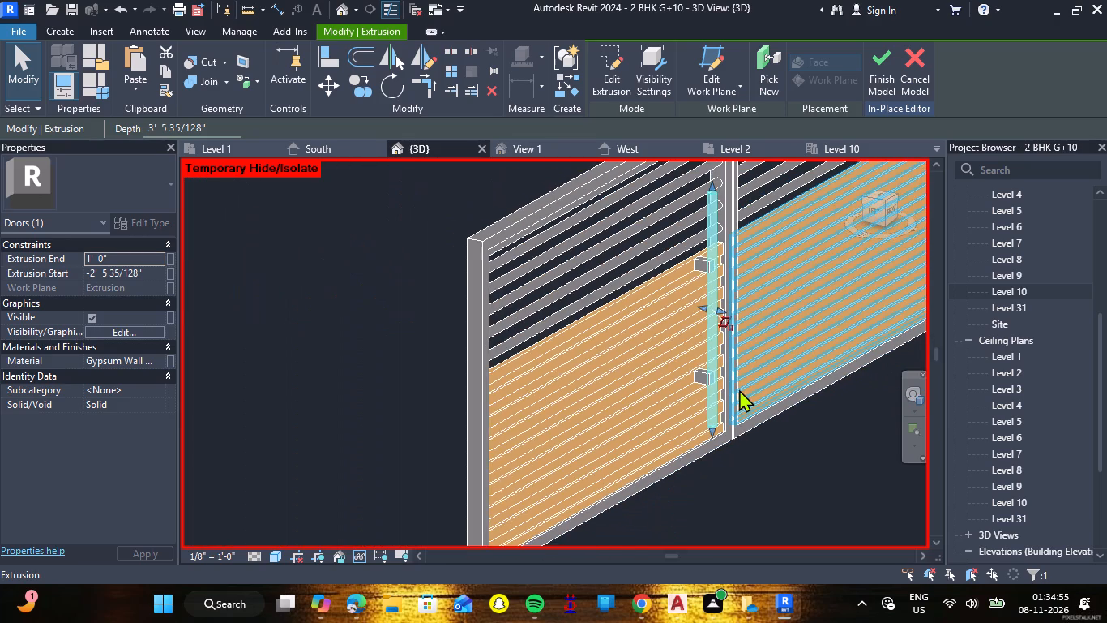
shift+middle_drag(771, 428, 685, 410)
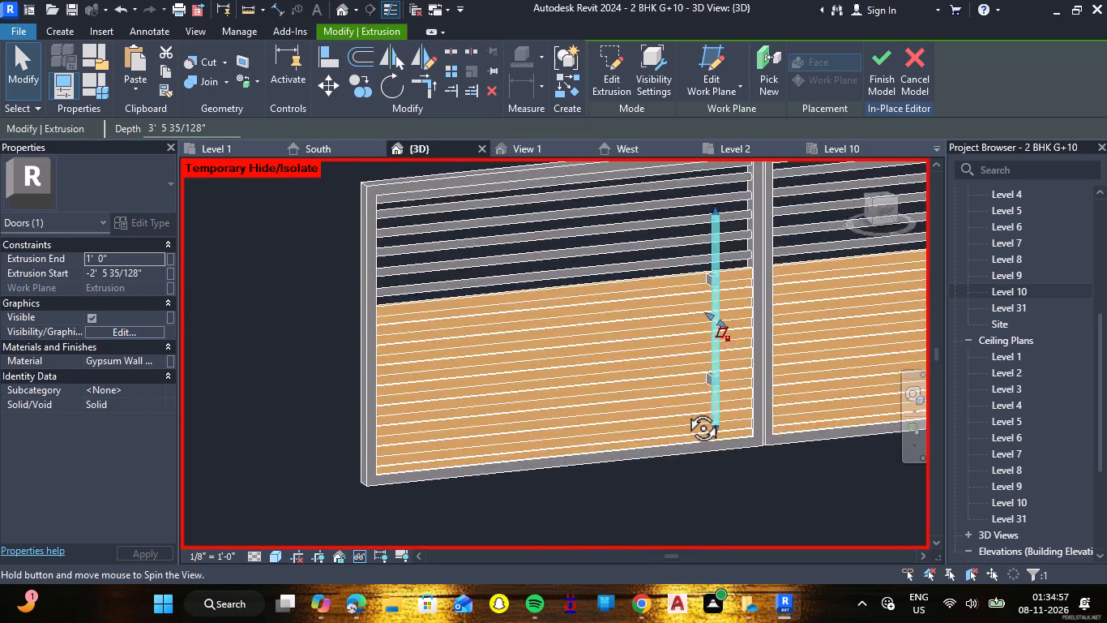
shift+middle_drag(685, 410, 626, 384)
double_click(735, 494)
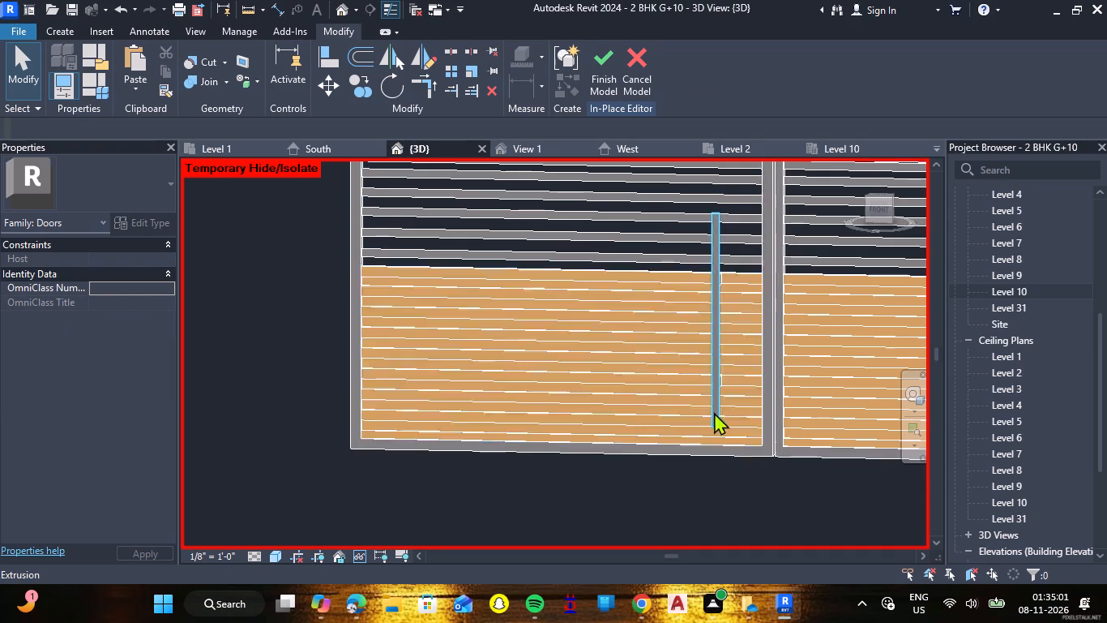
scroll(703, 376, up, 12)
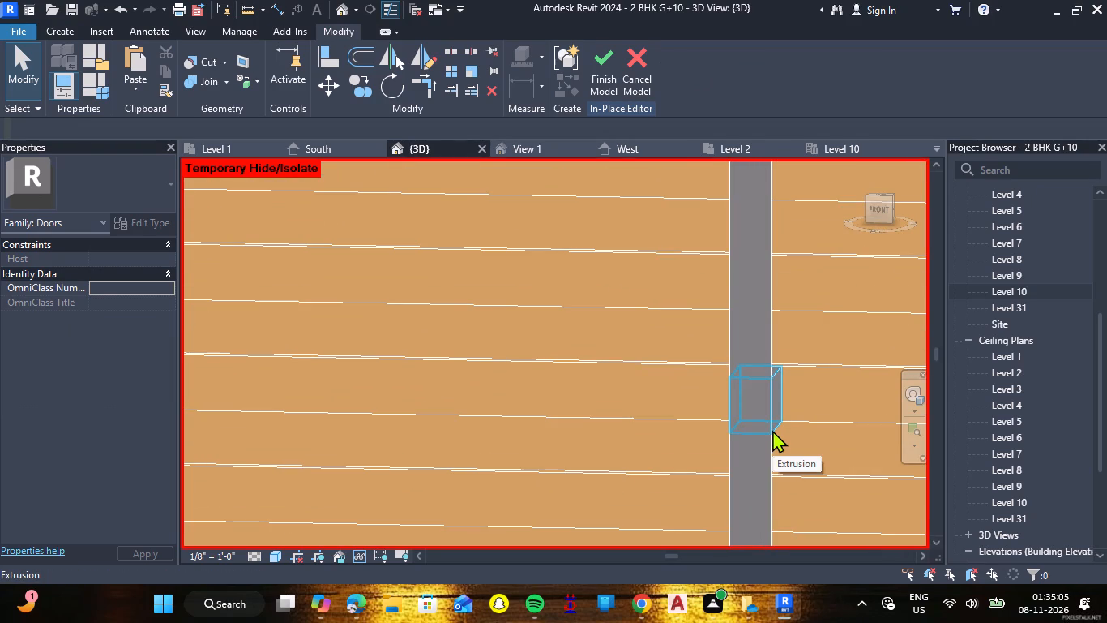
Copy the handle's mounting blocks and round bar horizontally onto the adjoining door leaf, near the central frame member.
scroll(793, 428, down, 5)
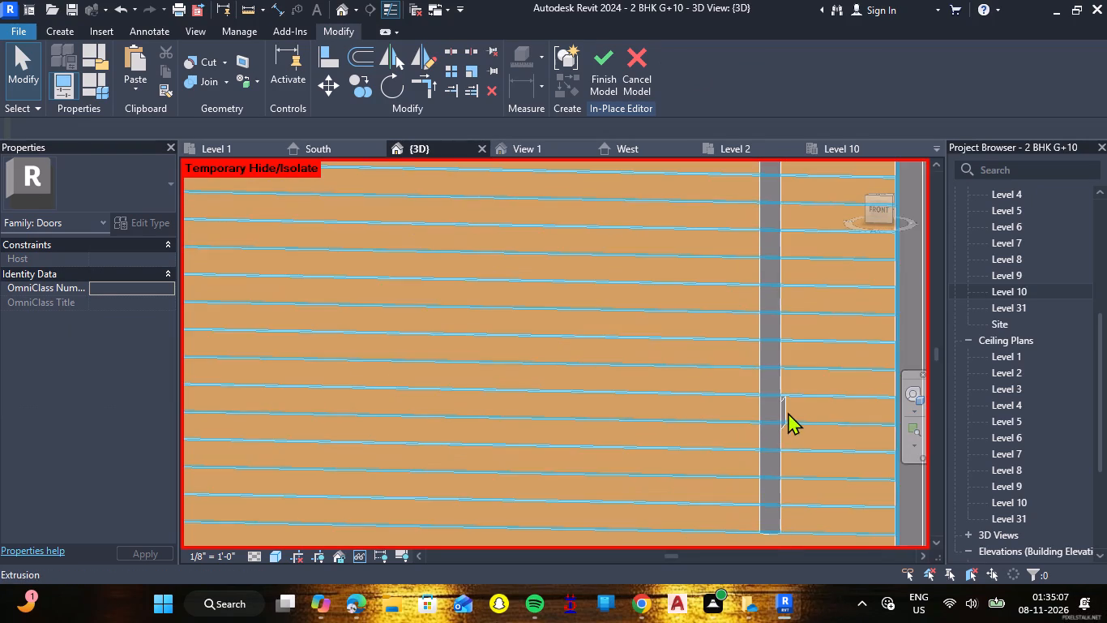
click(787, 405)
scroll(805, 389, down, 5)
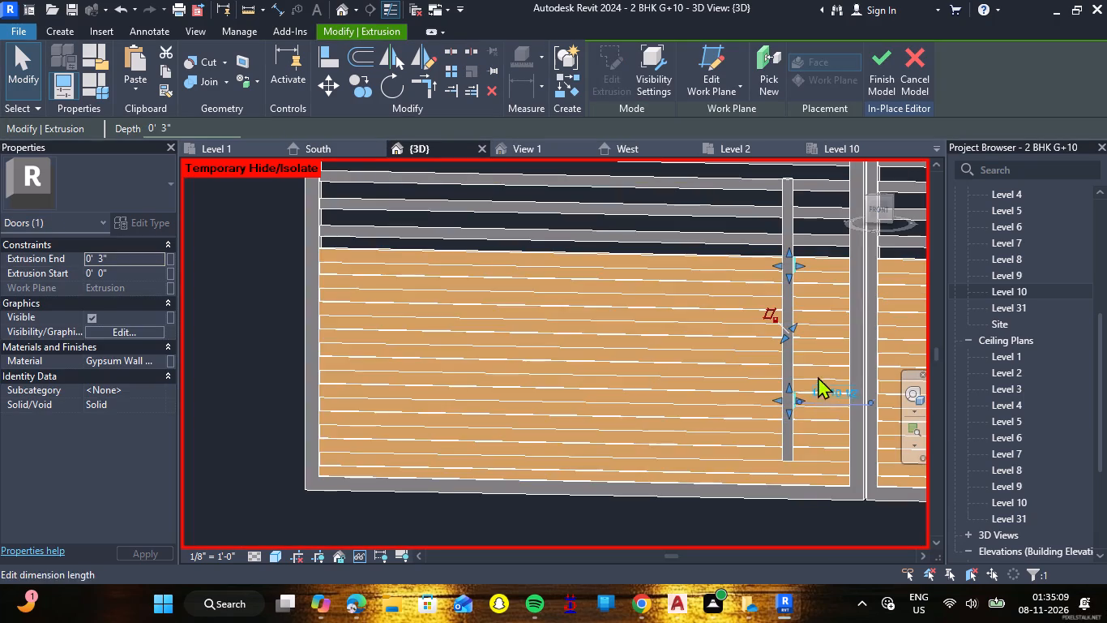
ctrl+click(789, 364)
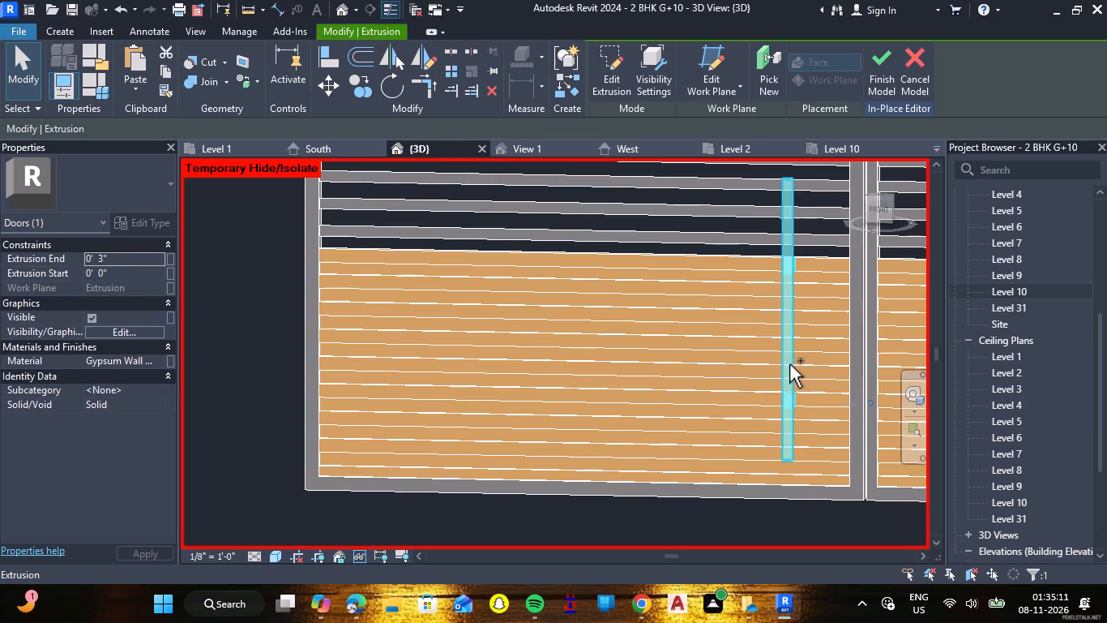
scroll(791, 212, up, 8)
scroll(823, 392, down, 3)
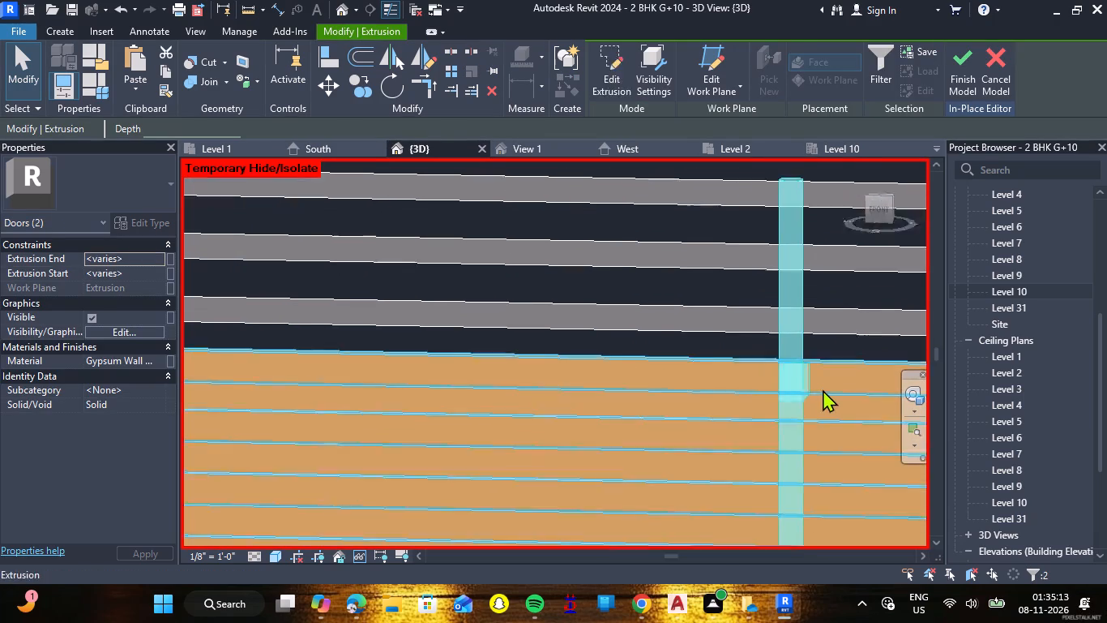
scroll(824, 376, down, 7)
scroll(630, 234, down, 6)
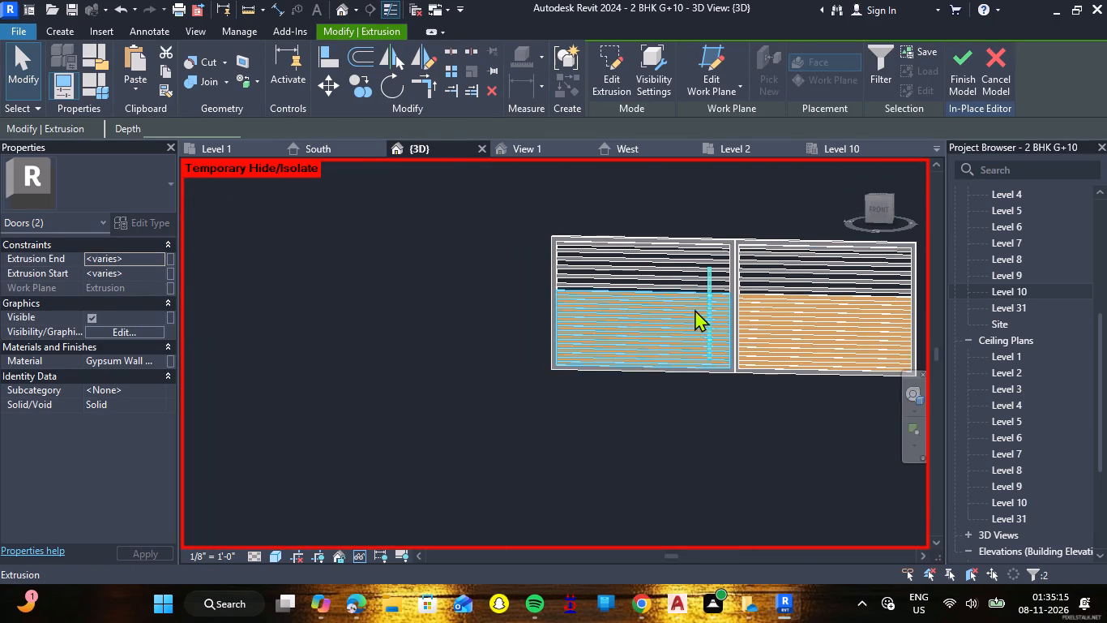
scroll(717, 310, up, 5)
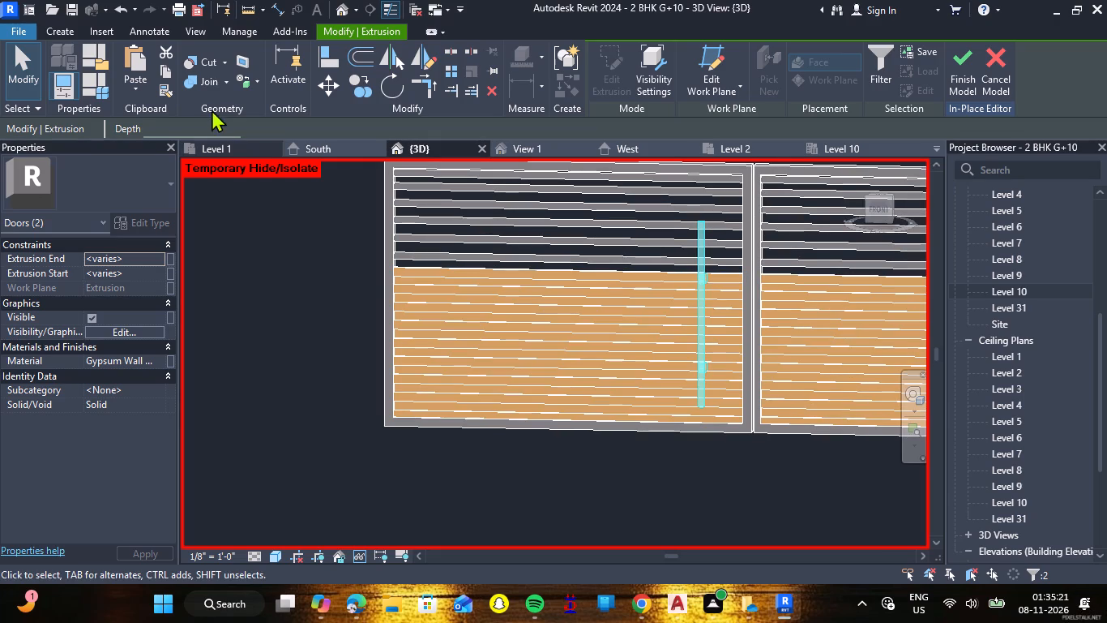
click(357, 87)
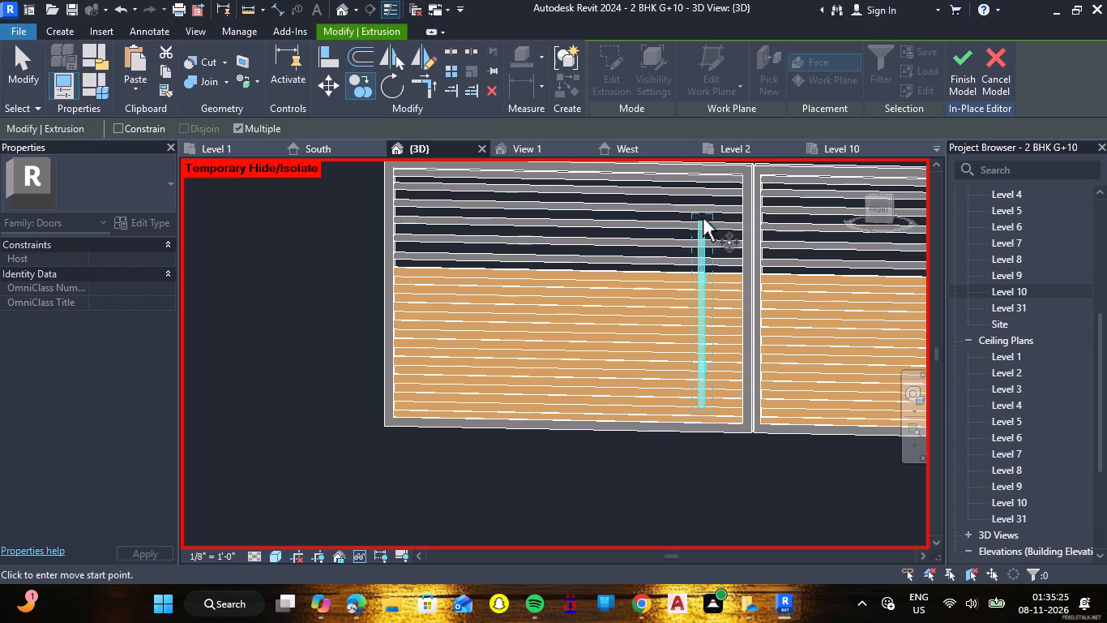
scroll(704, 220, up, 7)
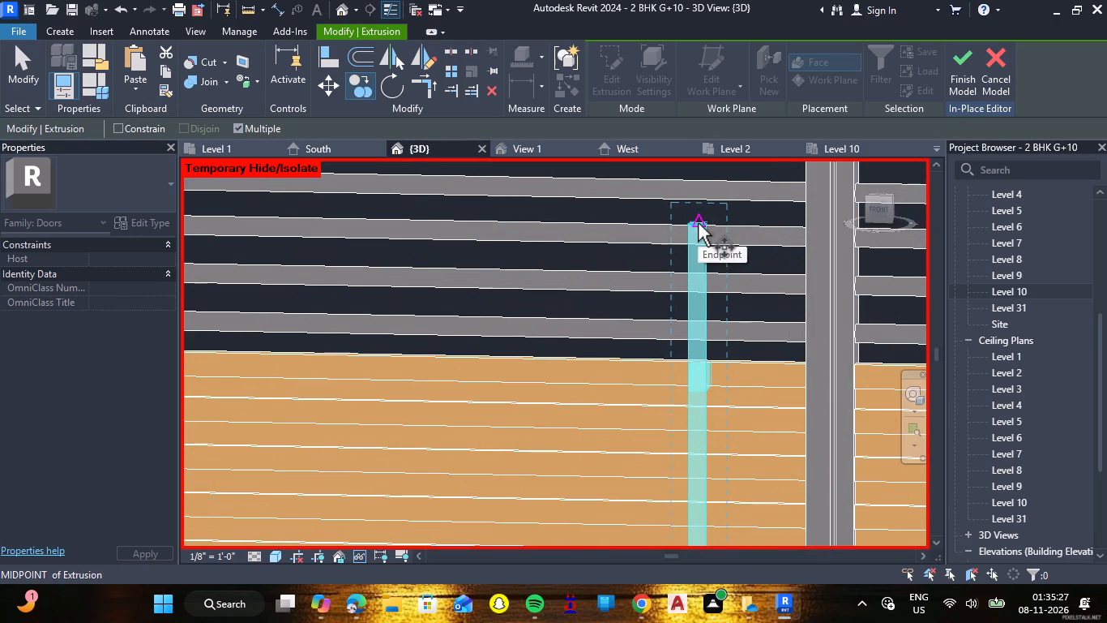
click(698, 223)
scroll(776, 231, down, 7)
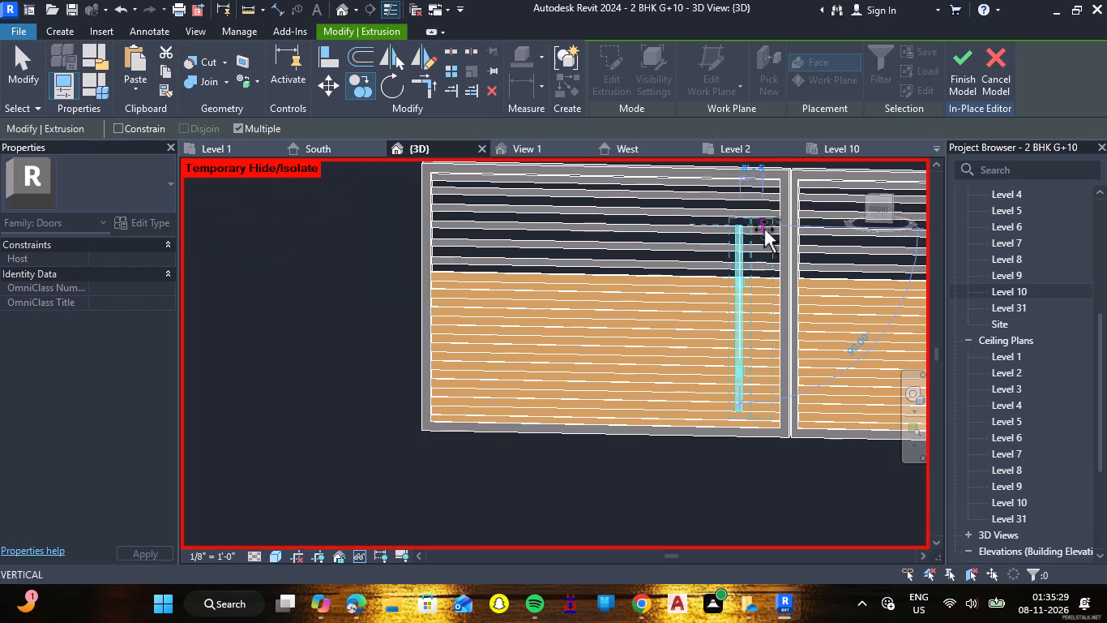
middle_drag(802, 234, 650, 261)
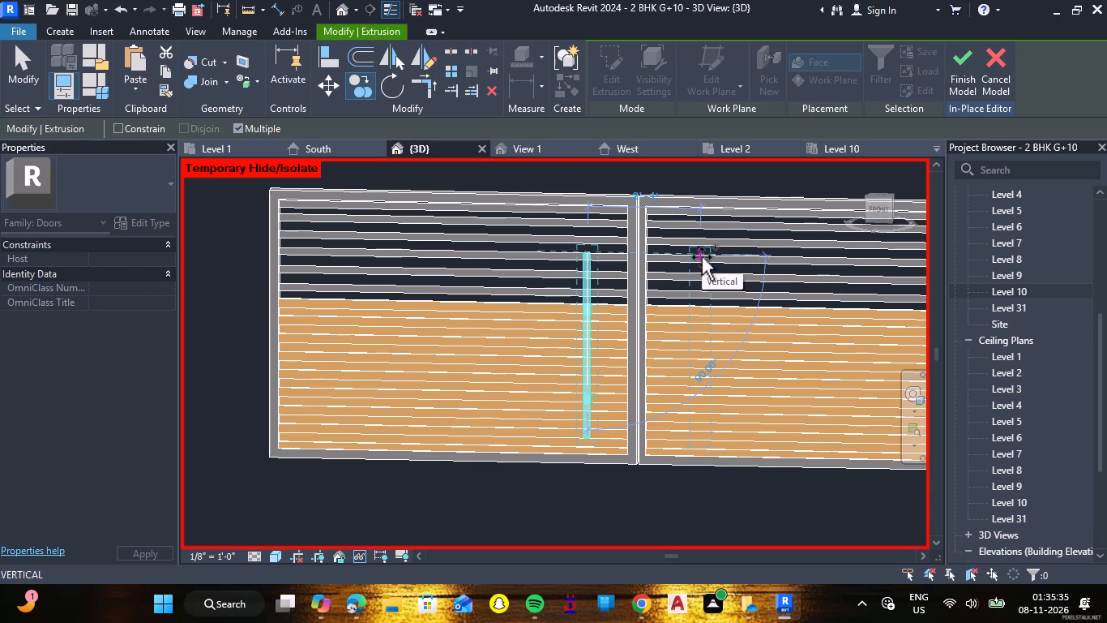
double_click(702, 257)
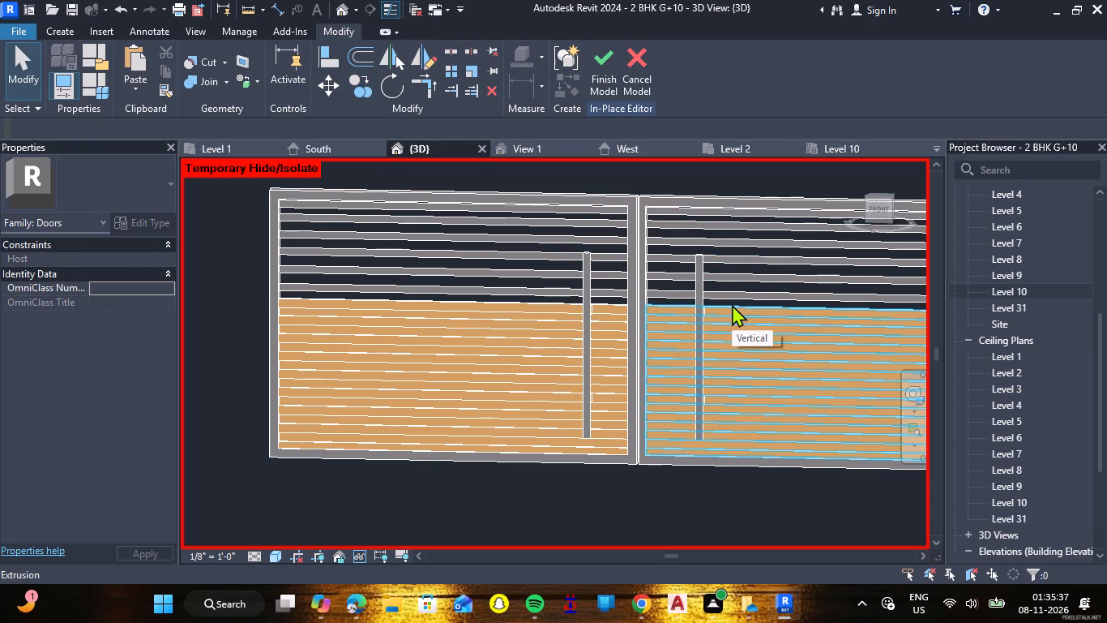
key(Escape)
click(668, 488)
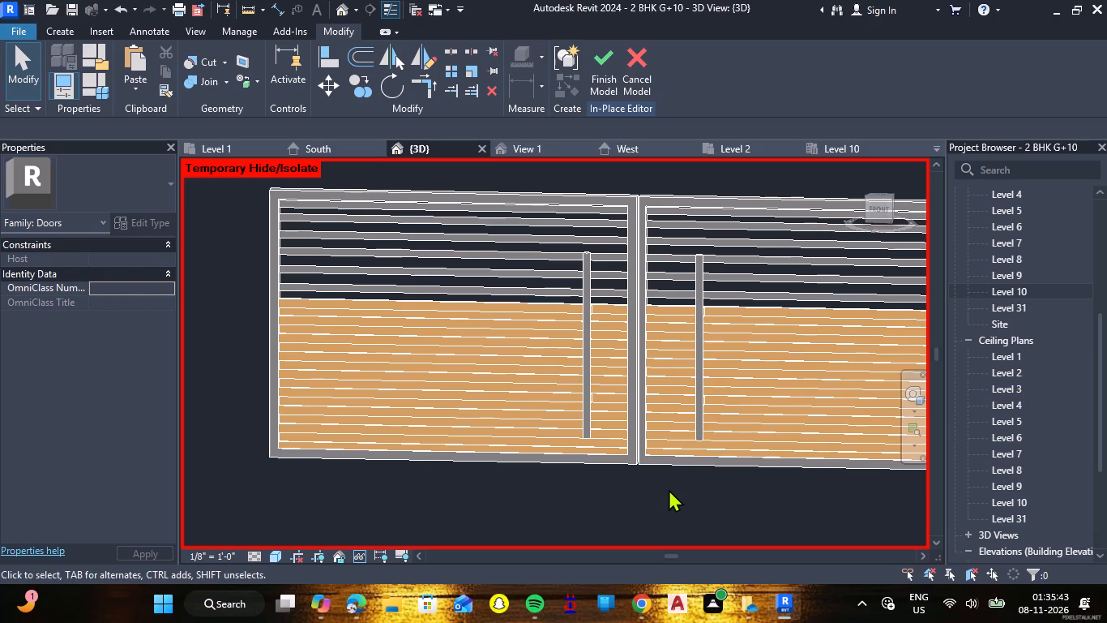
Edit the door frame extrusion, assign it the Iron, Ductile material and finish the edit.
triple_click(635, 210)
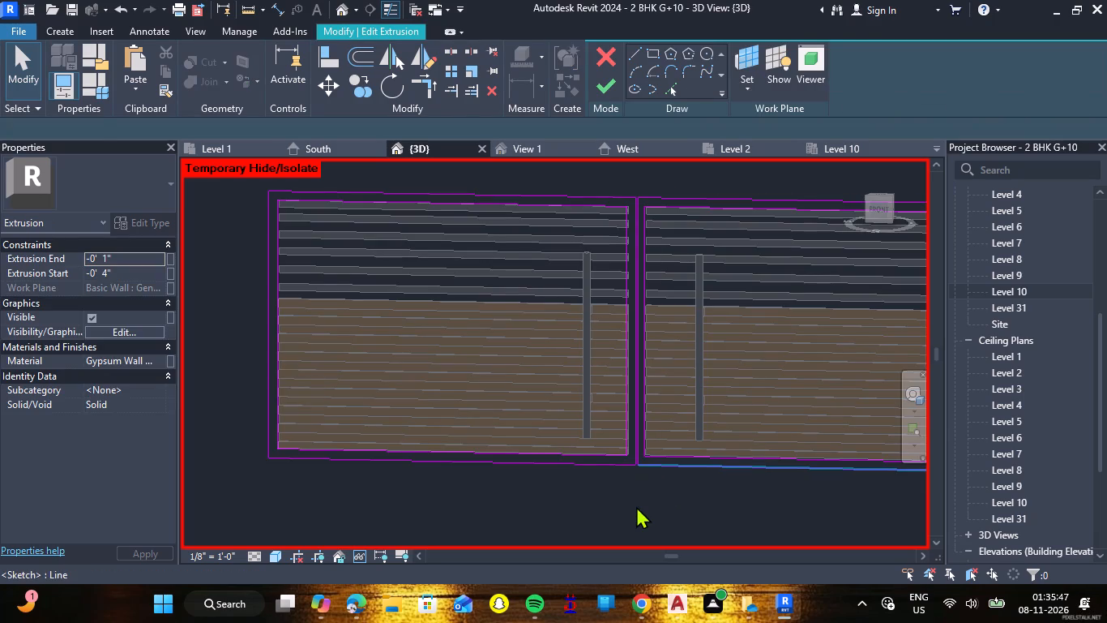
click(156, 363)
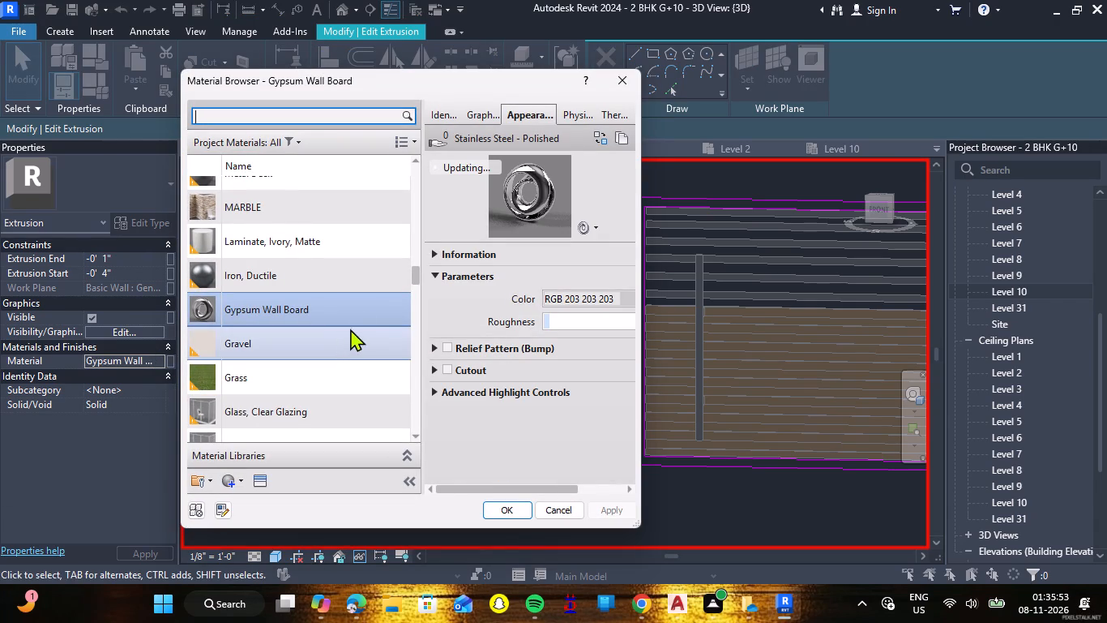
click(290, 122)
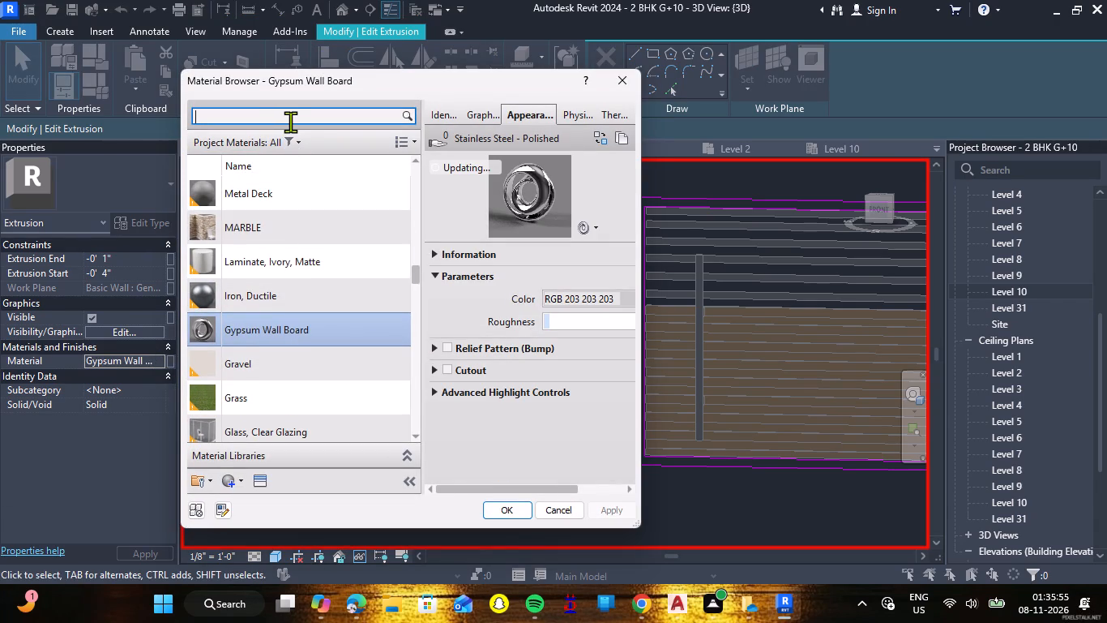
text(IRON)
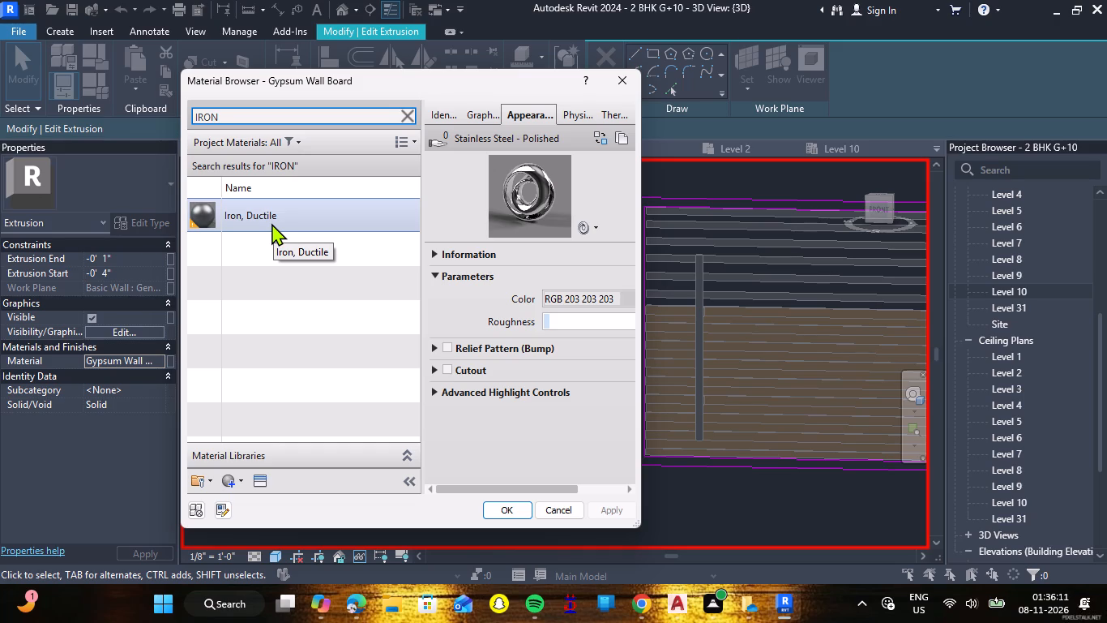
click(247, 217)
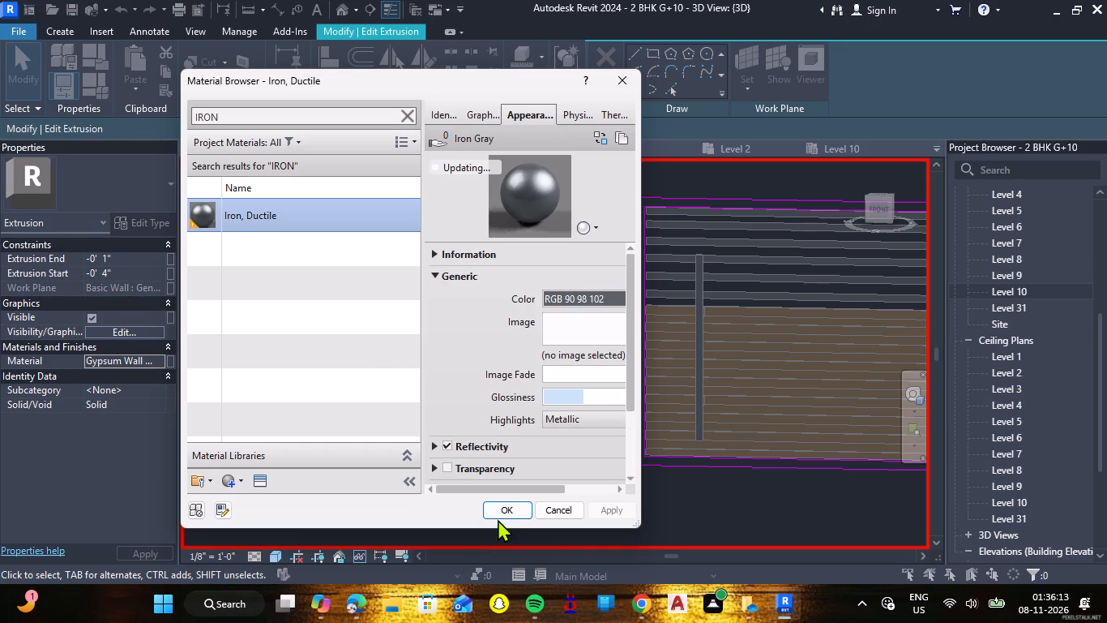
click(503, 508)
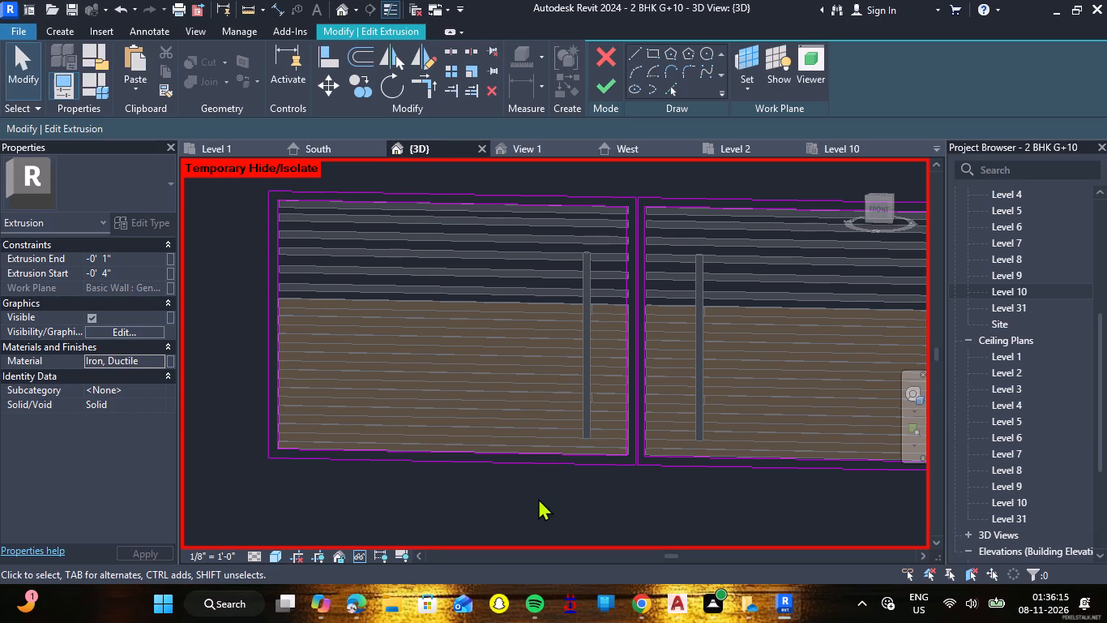
click(607, 95)
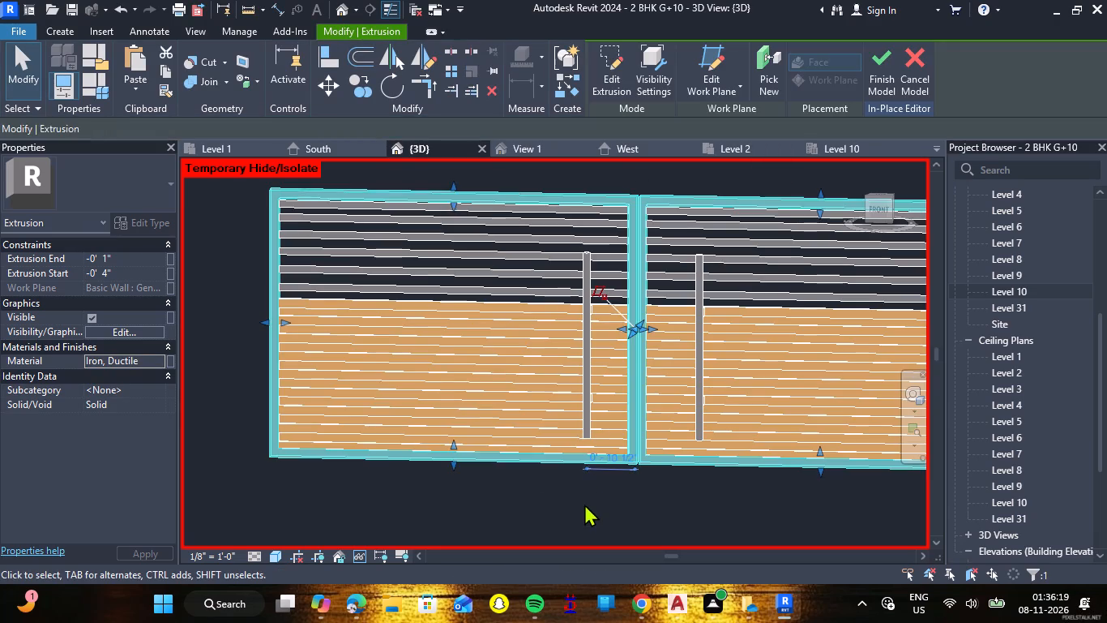
click(584, 505)
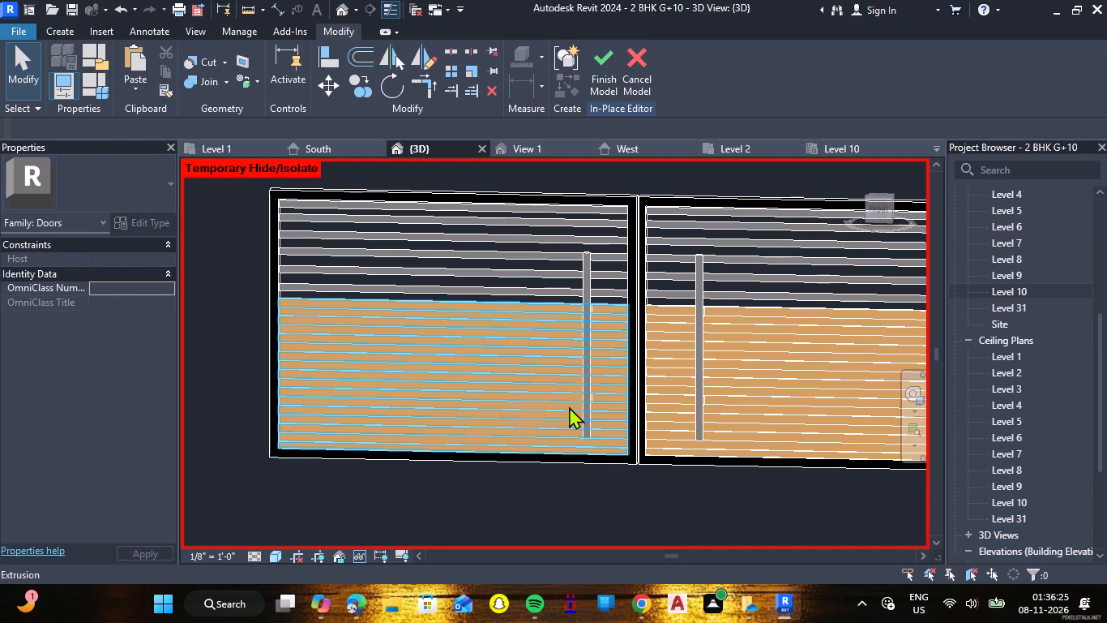
Copy the material name Iron, Ductile from the door frame and select the horizontal bars of both door leaves.
click(270, 233)
click(141, 362)
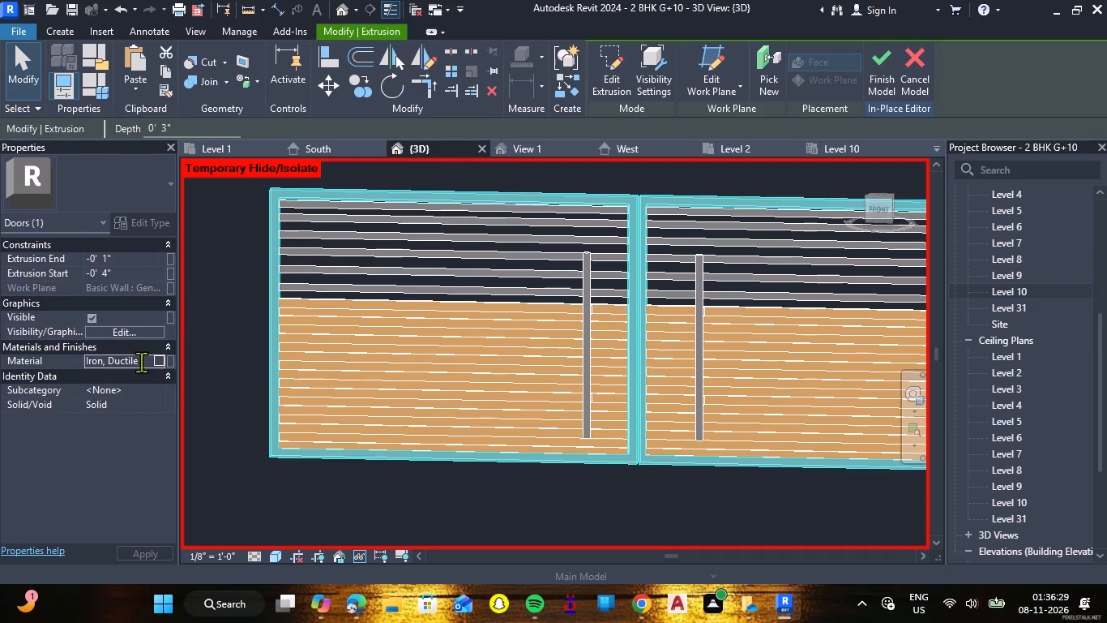
drag(141, 362, 79, 362)
click(79, 362)
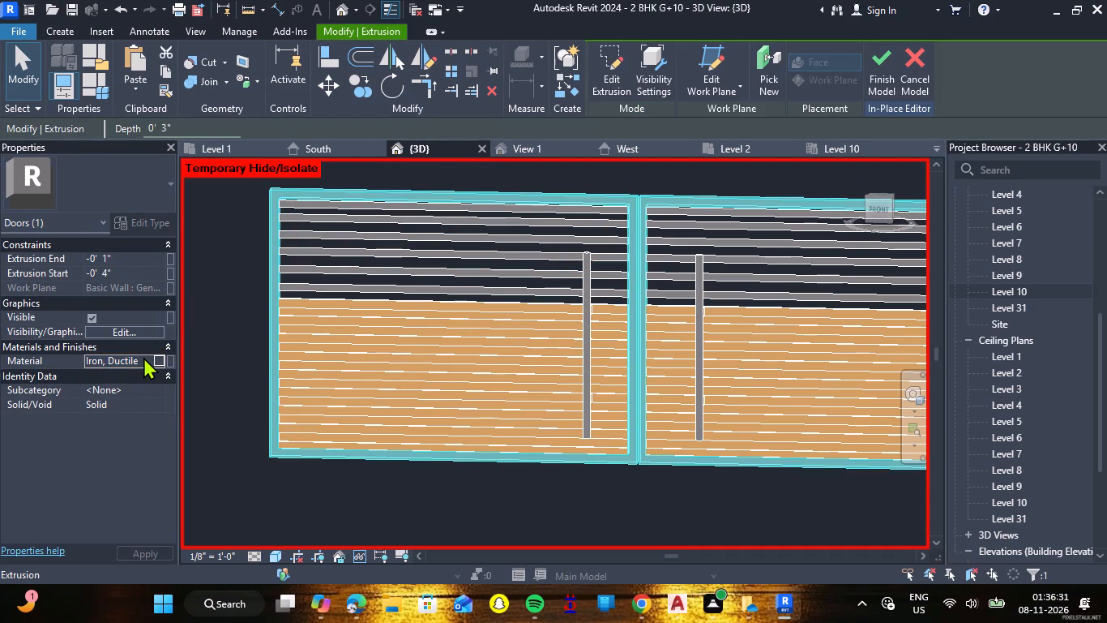
double_click(137, 360)
drag(136, 360, 36, 361)
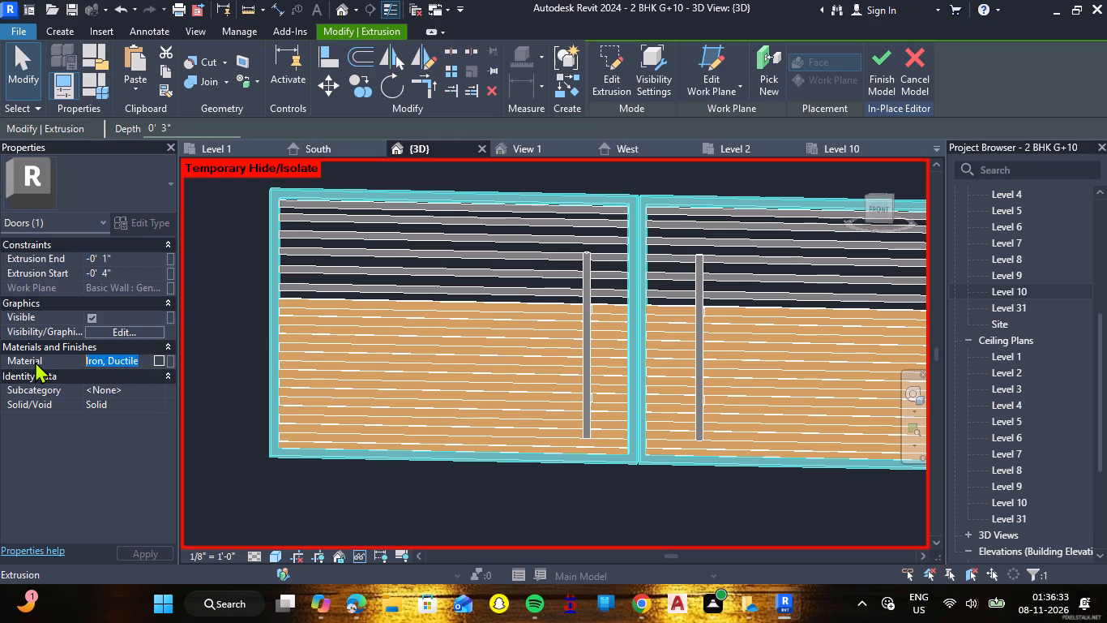
key(ctrl+c)
click(210, 448)
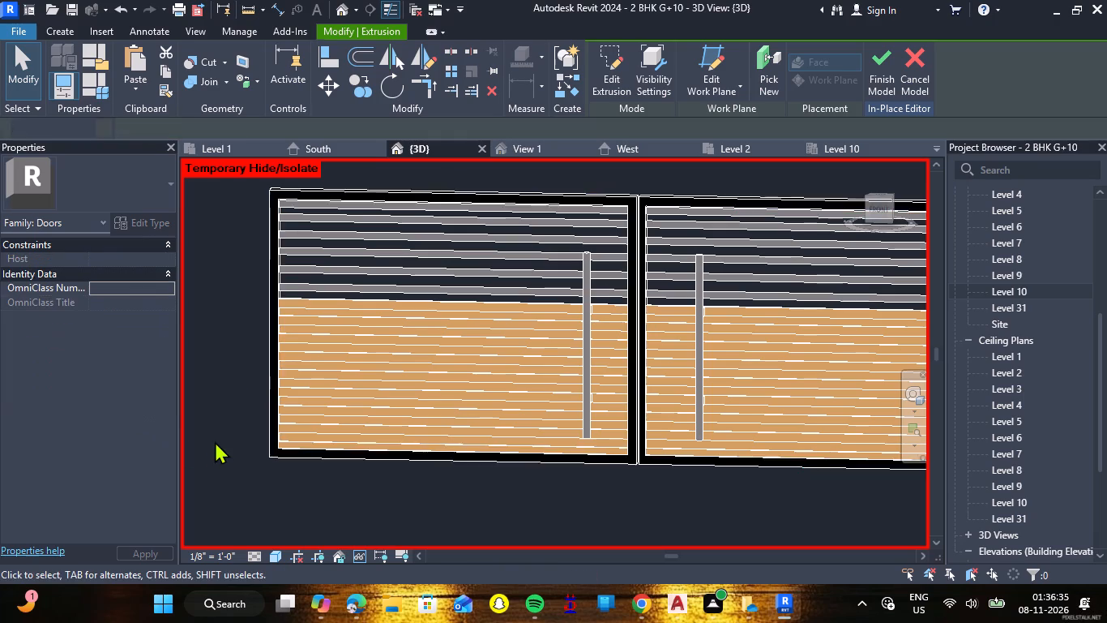
click(371, 244)
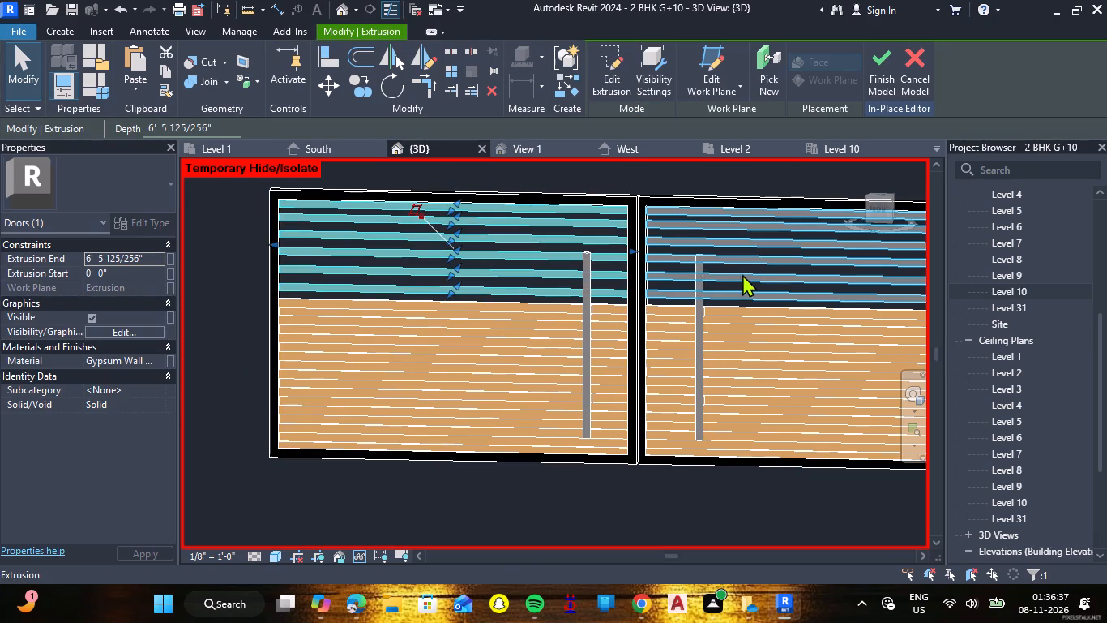
ctrl+click(745, 270)
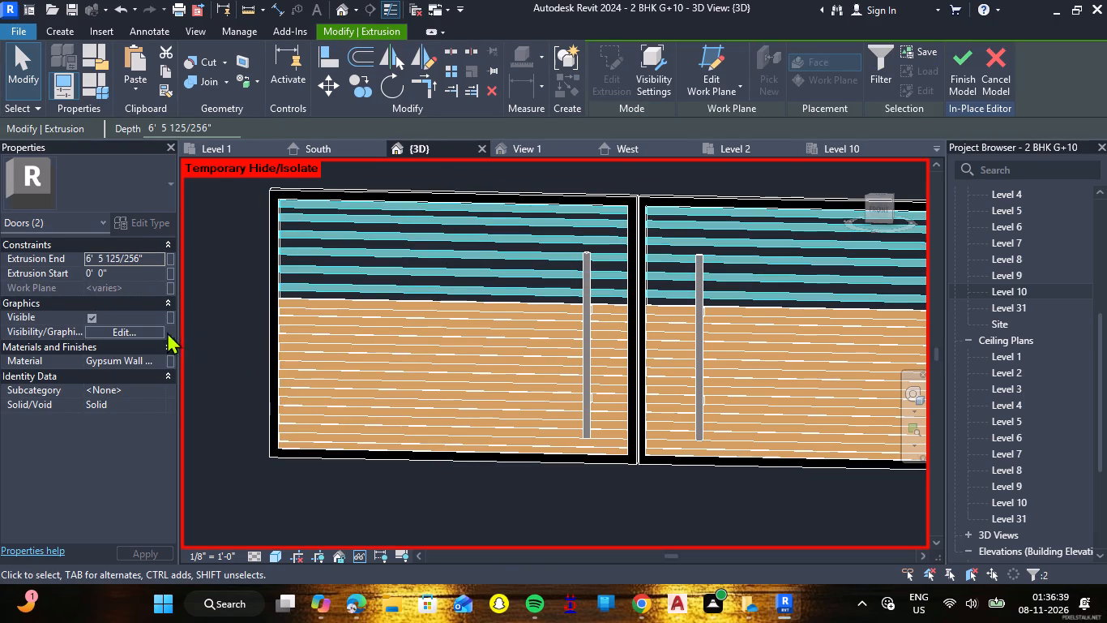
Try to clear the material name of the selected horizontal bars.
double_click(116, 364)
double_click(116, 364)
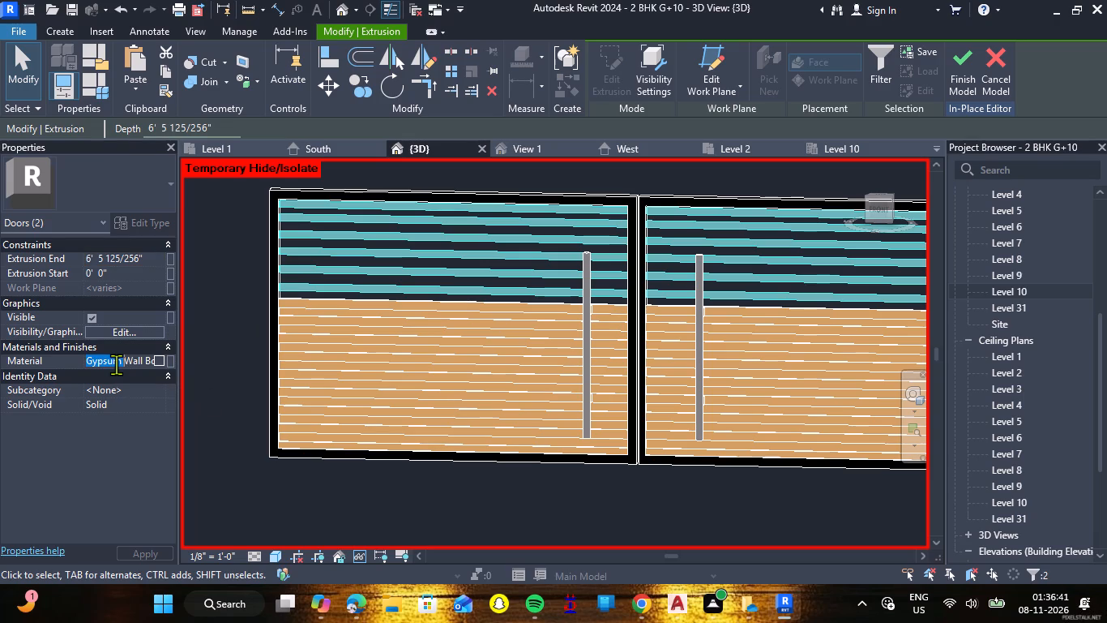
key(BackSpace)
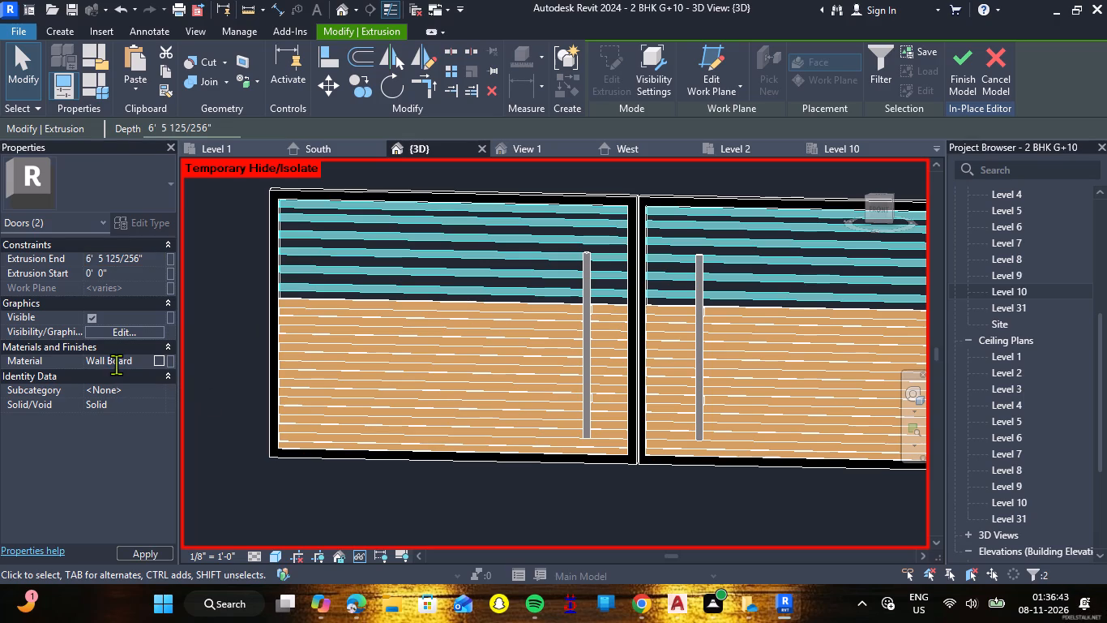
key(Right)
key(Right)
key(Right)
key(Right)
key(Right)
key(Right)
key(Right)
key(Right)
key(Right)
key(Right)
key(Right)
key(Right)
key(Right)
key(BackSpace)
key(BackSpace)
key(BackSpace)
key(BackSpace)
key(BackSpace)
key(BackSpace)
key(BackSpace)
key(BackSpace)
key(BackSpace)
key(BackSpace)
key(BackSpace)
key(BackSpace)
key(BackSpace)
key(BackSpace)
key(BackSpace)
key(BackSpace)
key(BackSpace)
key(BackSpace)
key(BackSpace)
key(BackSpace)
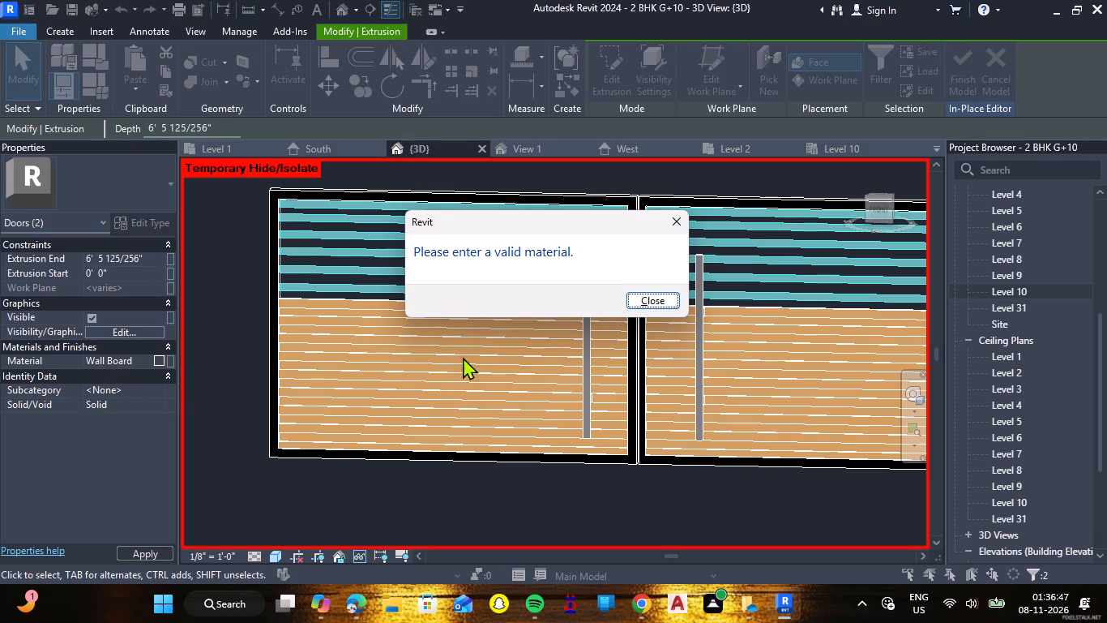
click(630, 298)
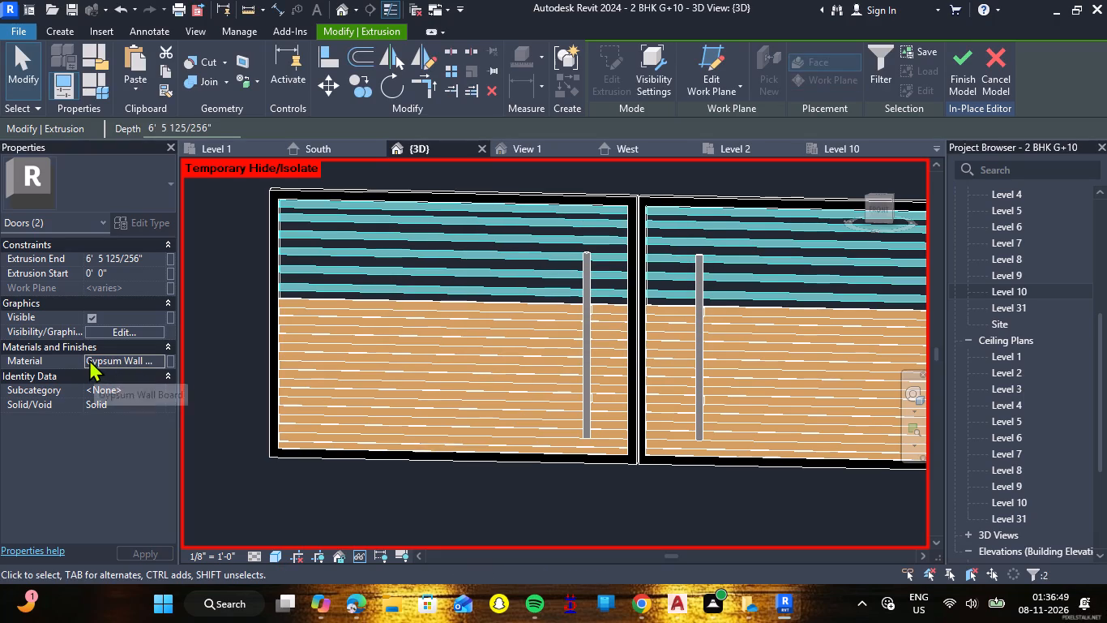
Replace the selected horizontal bars' material with the copied name Iron, Ductile.
click(89, 359)
key(shift+Right)
key(shift+Right)
key(shift+Right)
key(shift+Right)
key(shift+Right)
key(shift+Right)
key(shift+Right)
key(shift+Right)
key(shift+Right)
key(shift+Right)
key(shift+Right)
key(shift+Right)
key(shift+Right)
key(shift+Right)
key(shift+Right)
key(shift+Right)
key(shift+Right)
key(shift+Right)
key(shift+Right)
key(shift+Right)
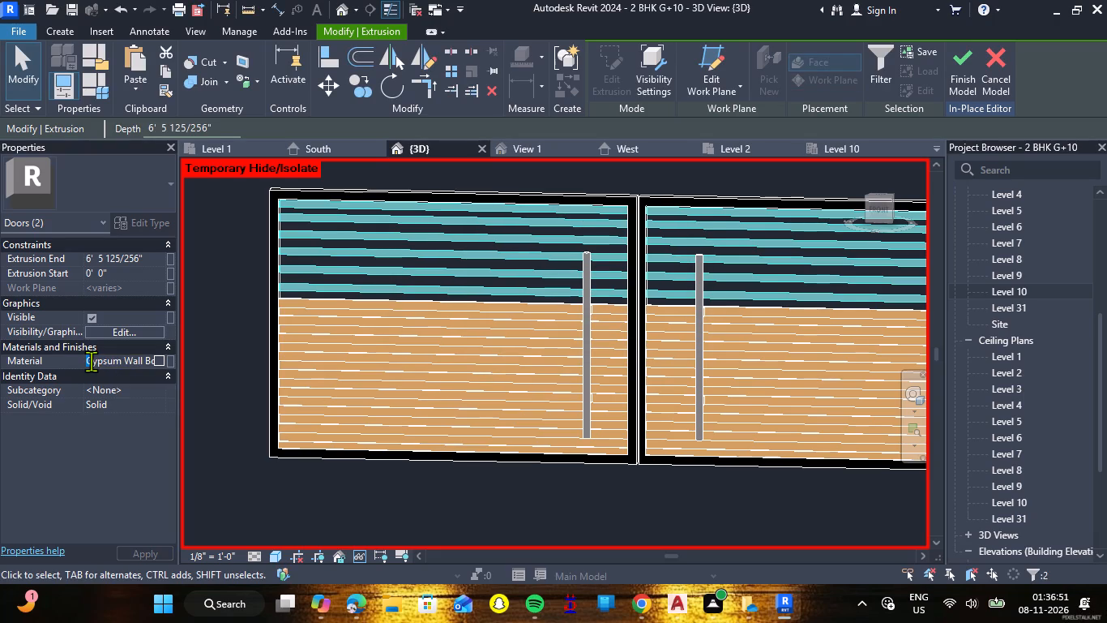
key(ctrl+v)
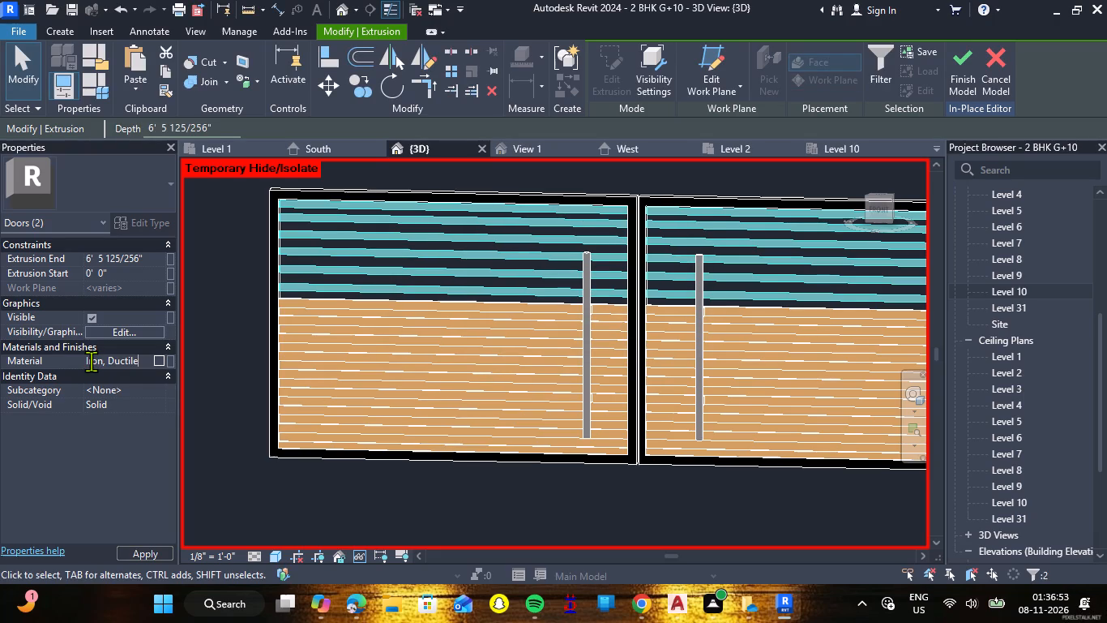
click(417, 502)
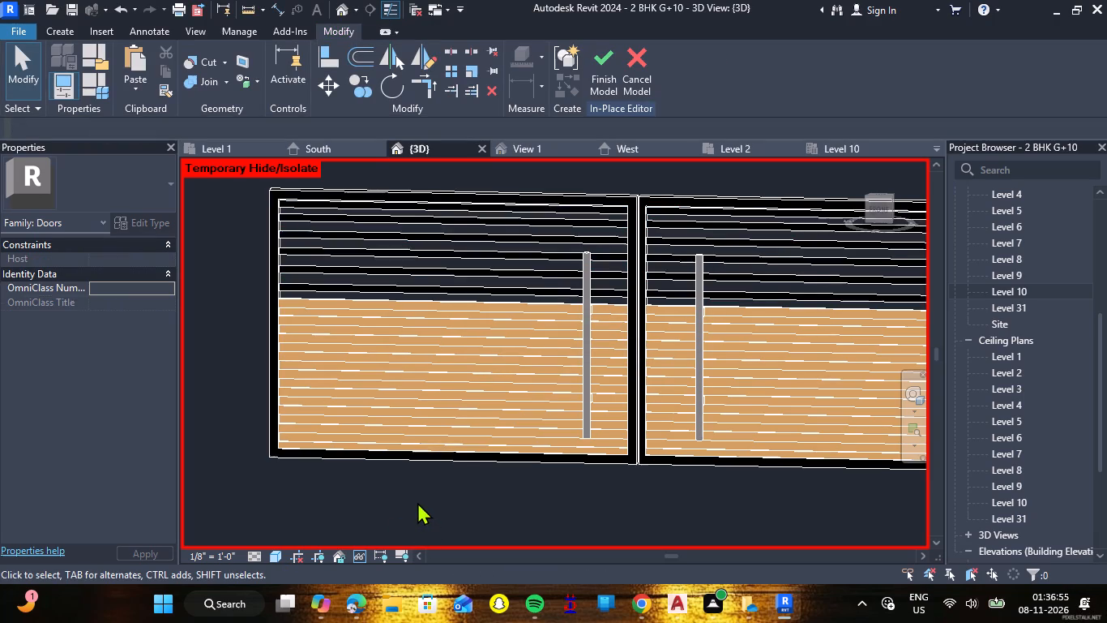
scroll(446, 459, down, 3)
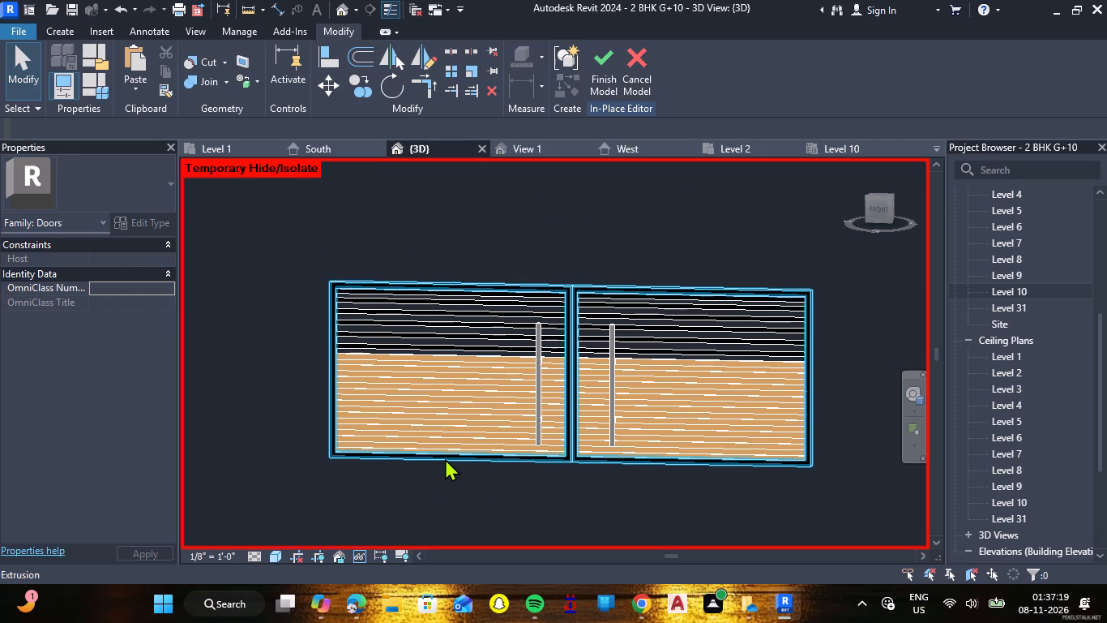
Replace the appearance of the left leaf panel's Door - Panel material with the Cherry - Semigloss wood asset from the Appearance Library.
click(434, 378)
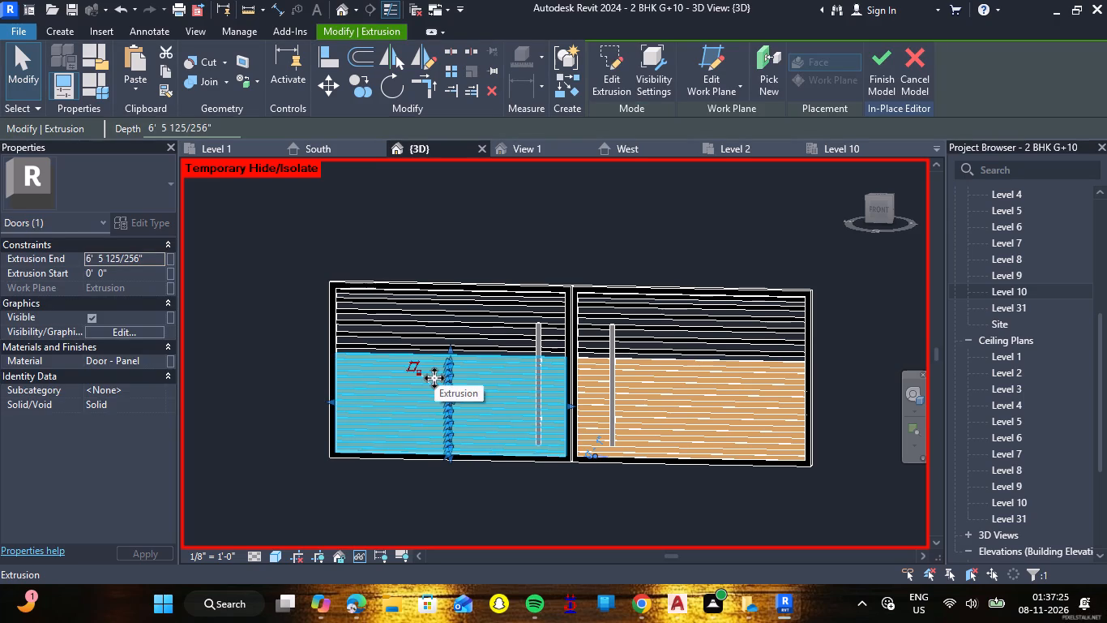
click(160, 356)
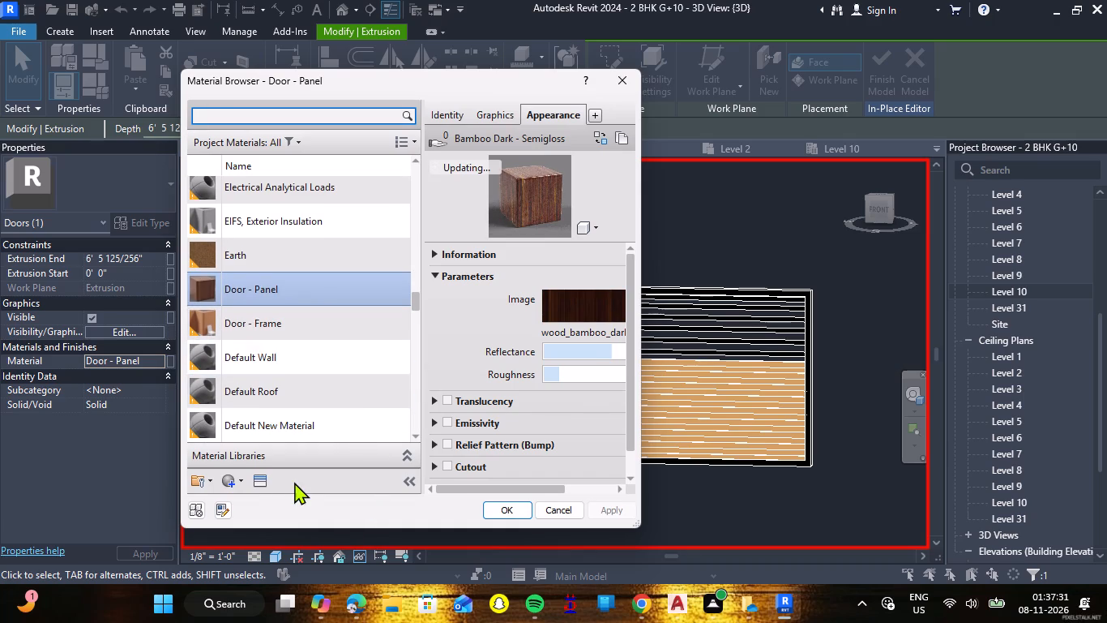
click(265, 481)
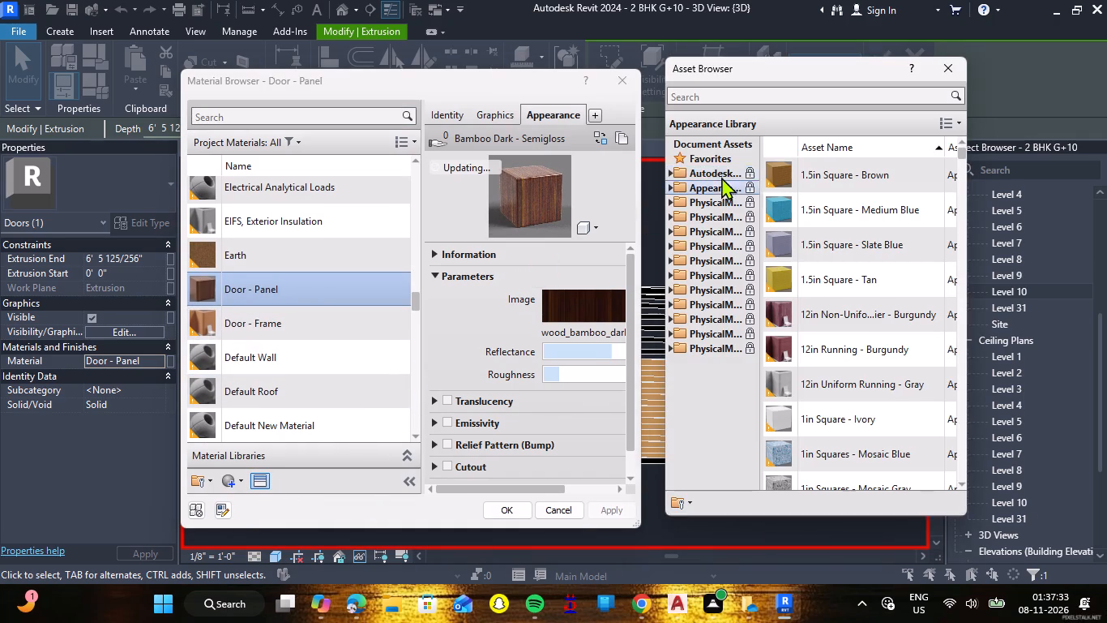
click(671, 191)
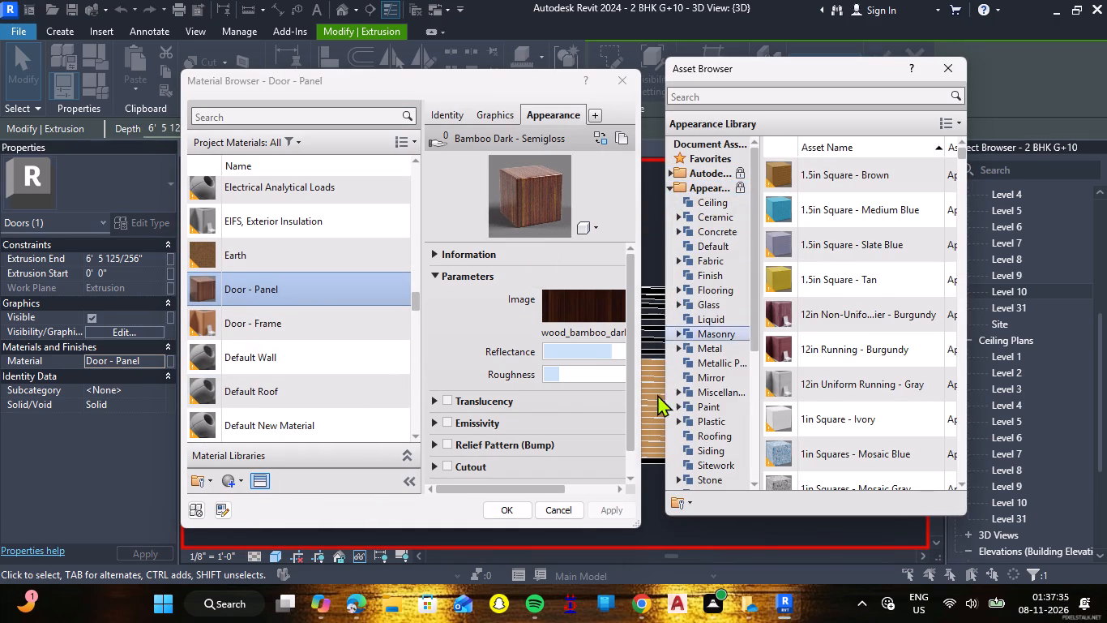
scroll(662, 403, down, 5)
click(704, 361)
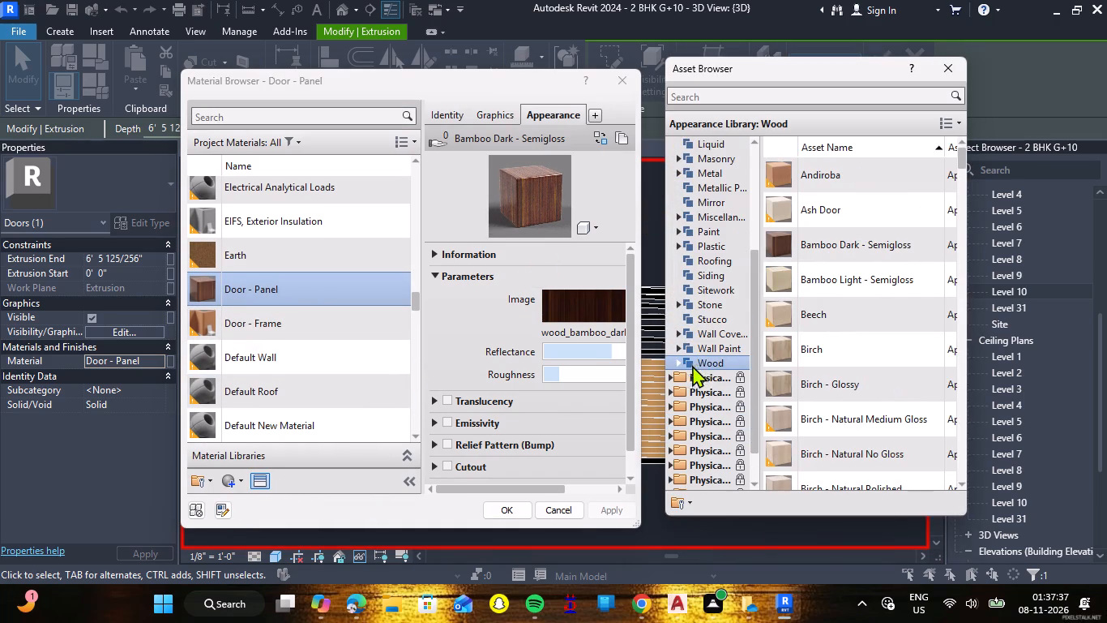
scroll(848, 316, down, 1)
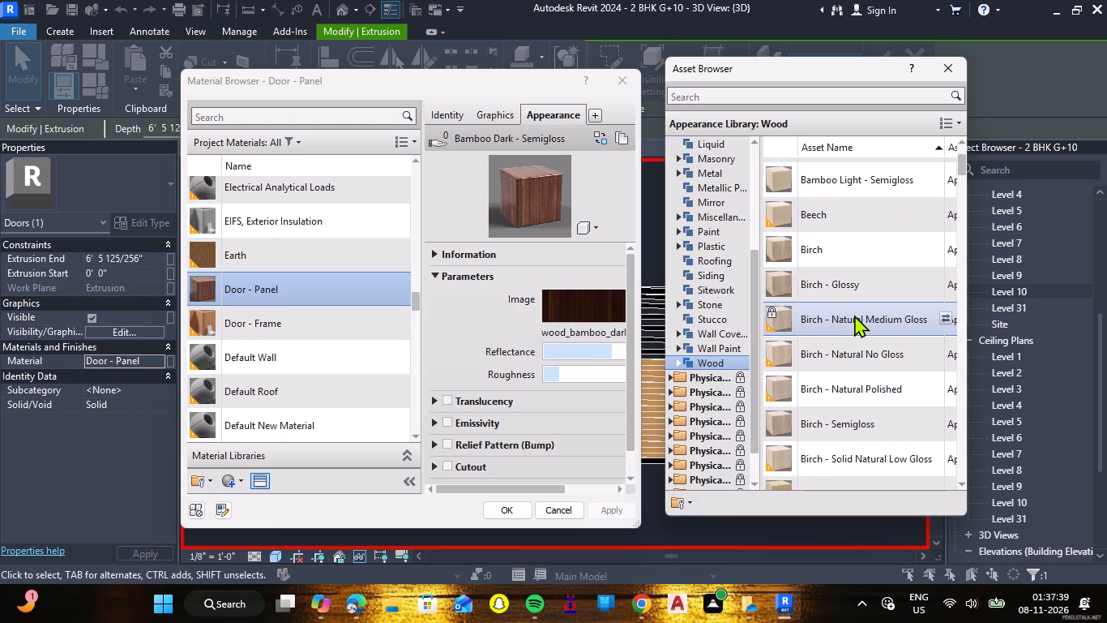
scroll(854, 315, down, 5)
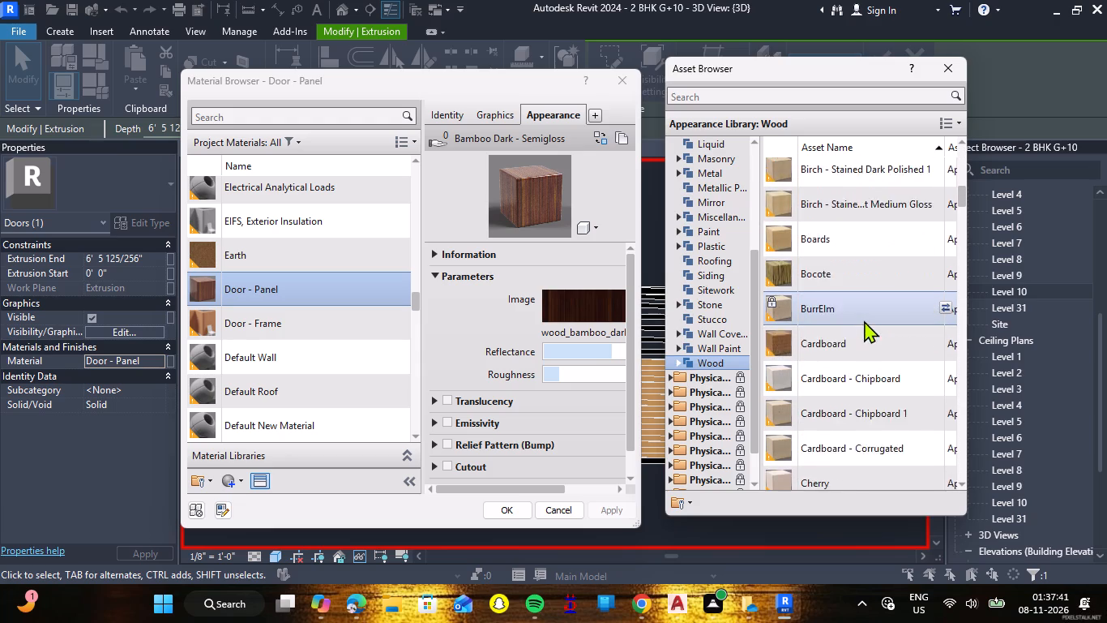
scroll(864, 320, down, 1)
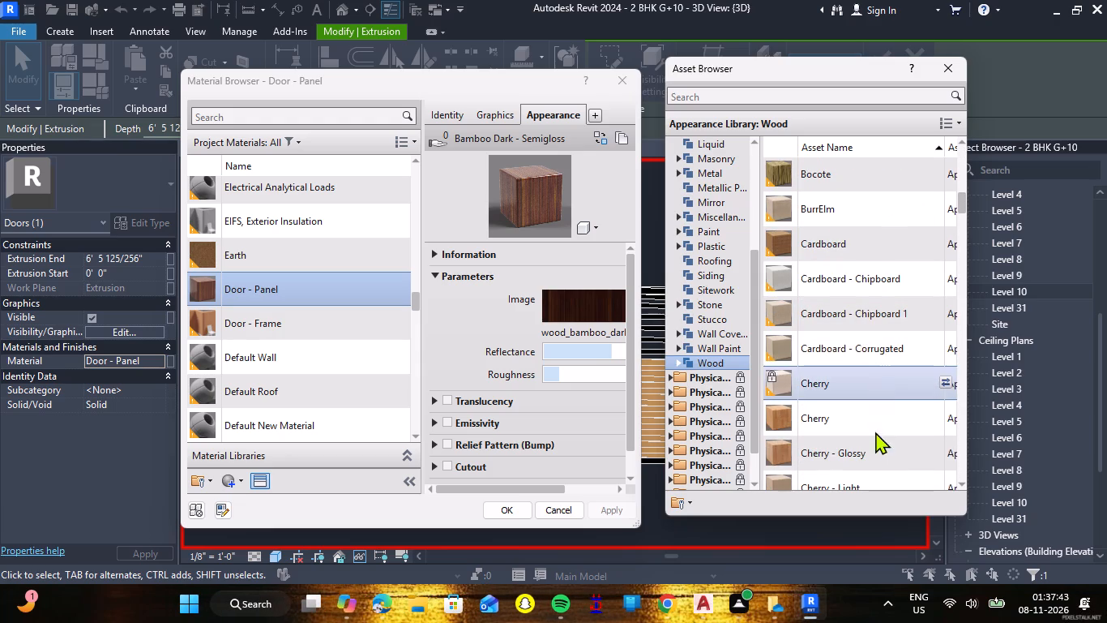
click(871, 454)
scroll(856, 433, down, 2)
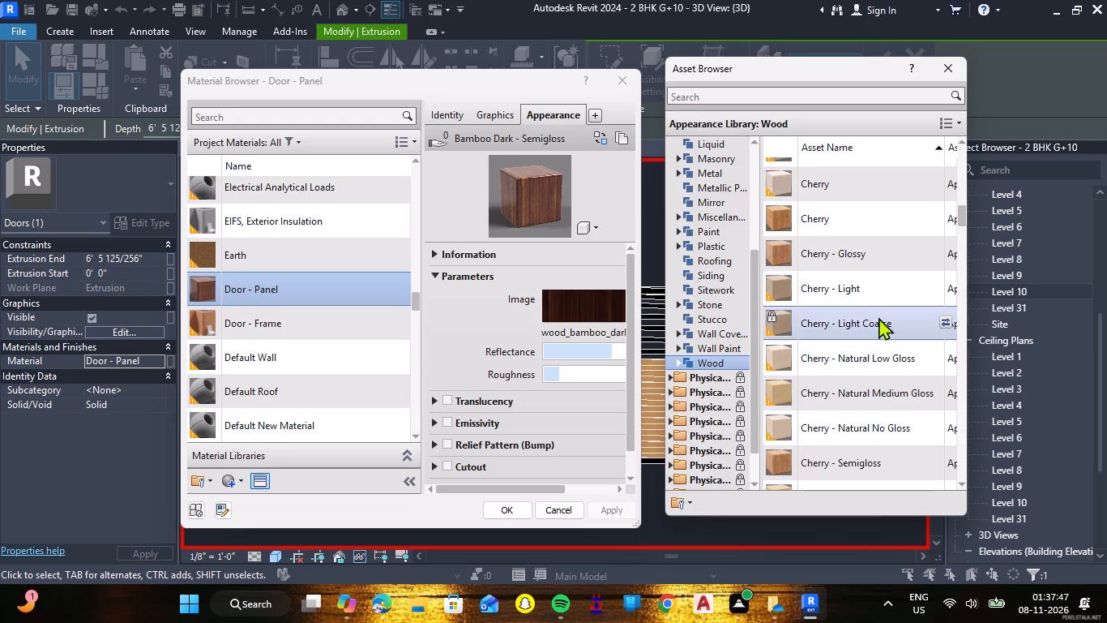
scroll(878, 331, down, 1)
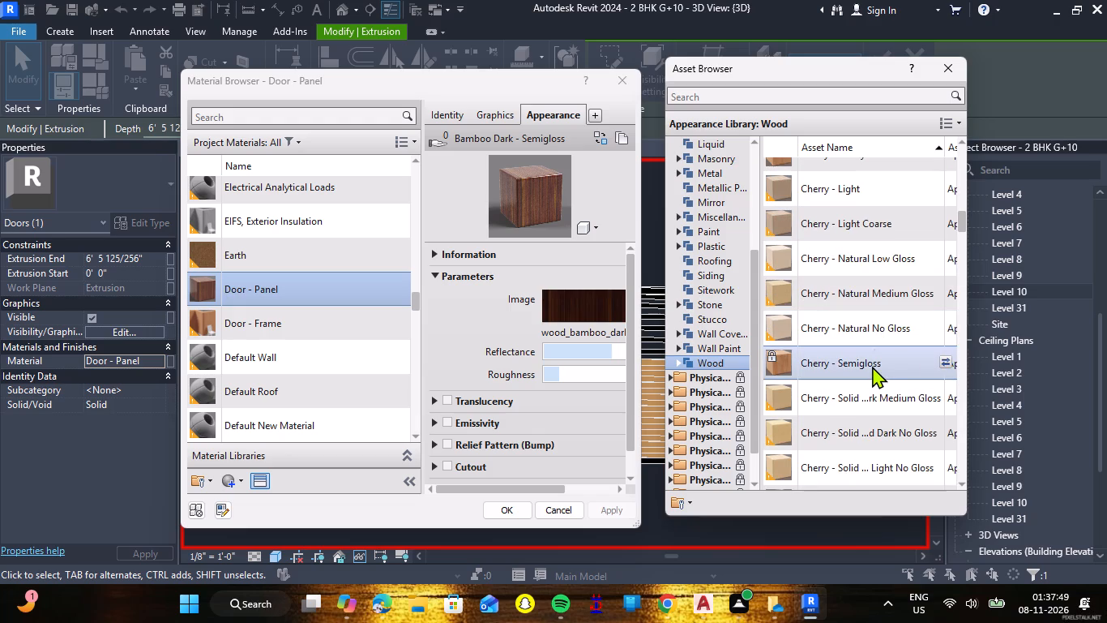
double_click(870, 366)
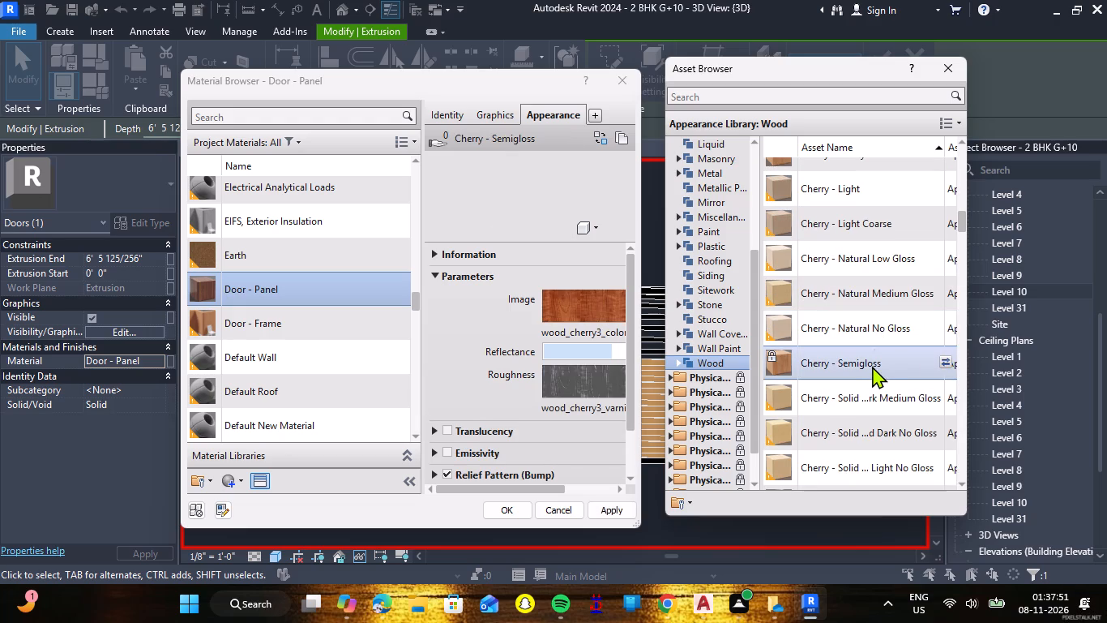
click(510, 510)
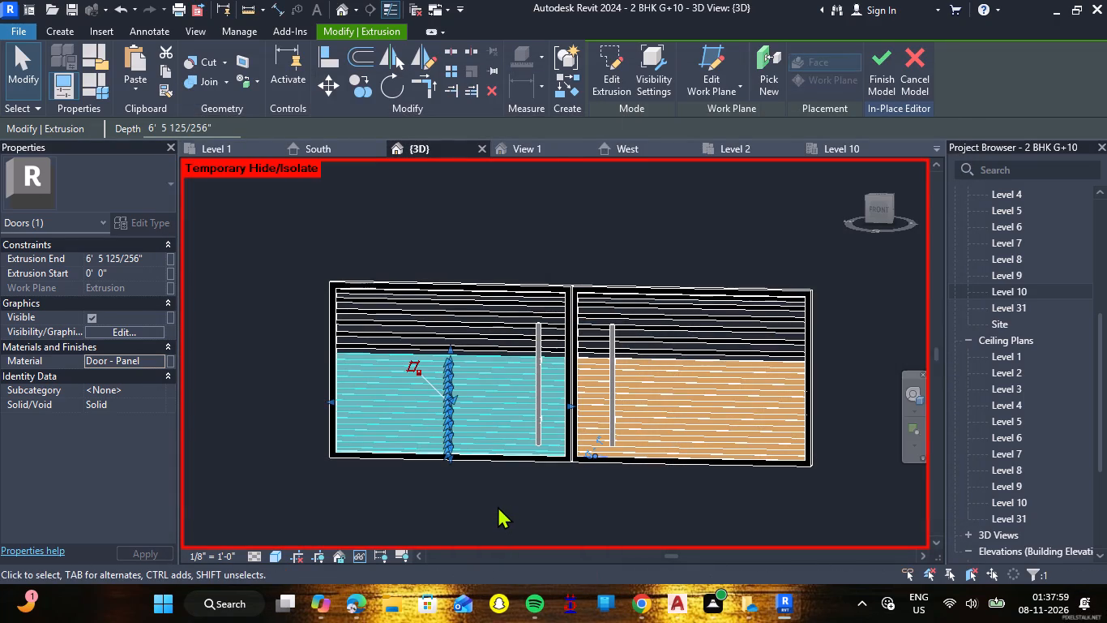
click(498, 506)
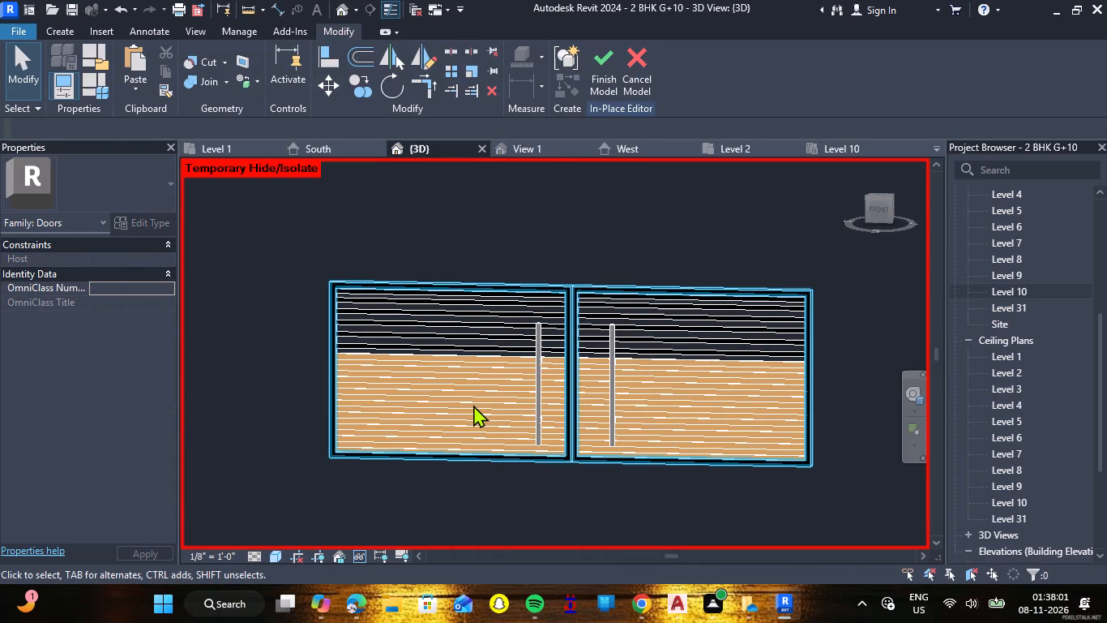
Reopen the left leaf panel's Door - Panel material and view the image texture of its cherry wood appearance.
click(474, 405)
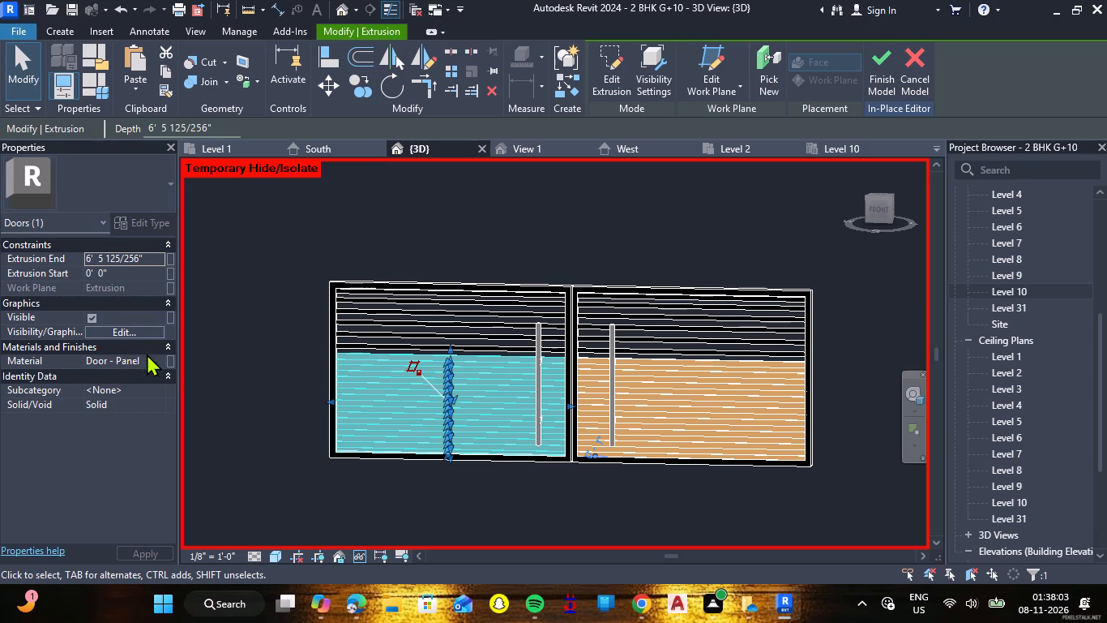
double_click(158, 362)
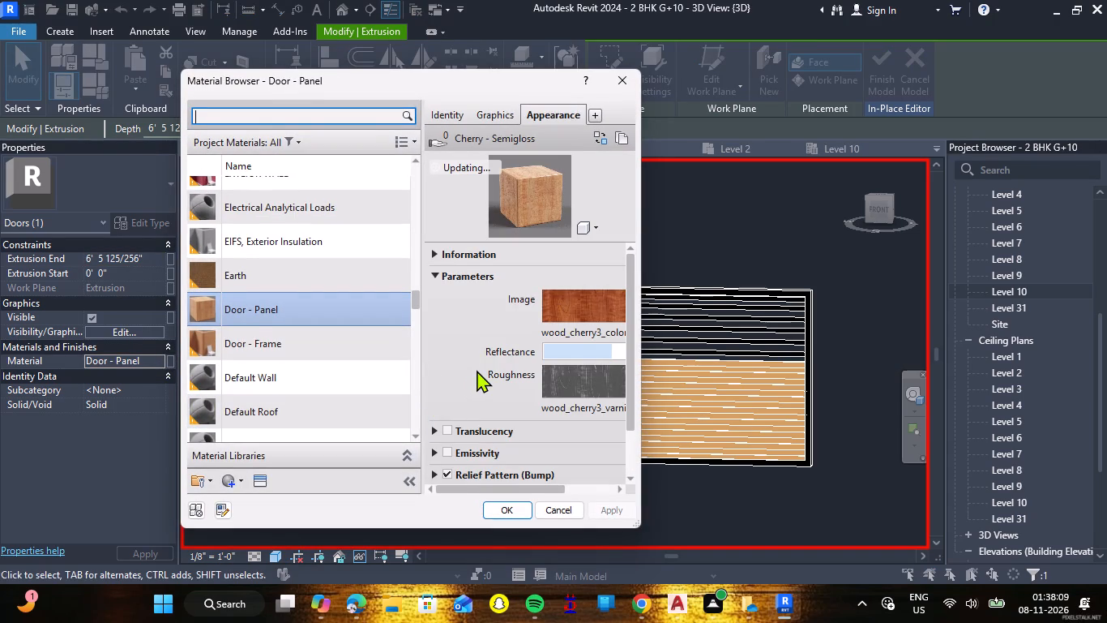
click(601, 300)
click(271, 481)
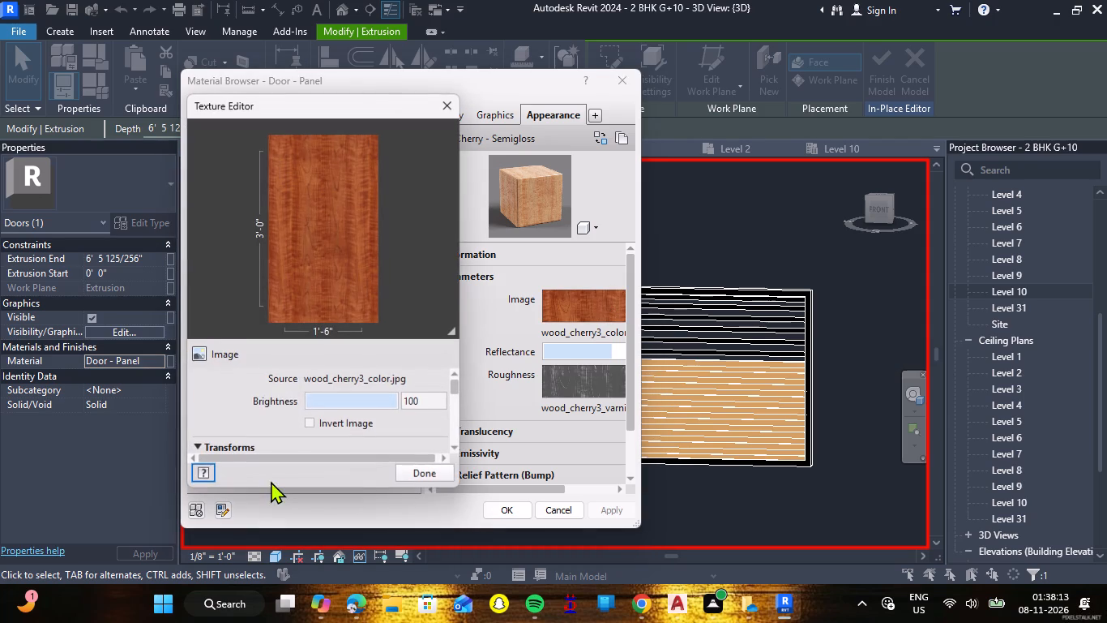
double_click(440, 110)
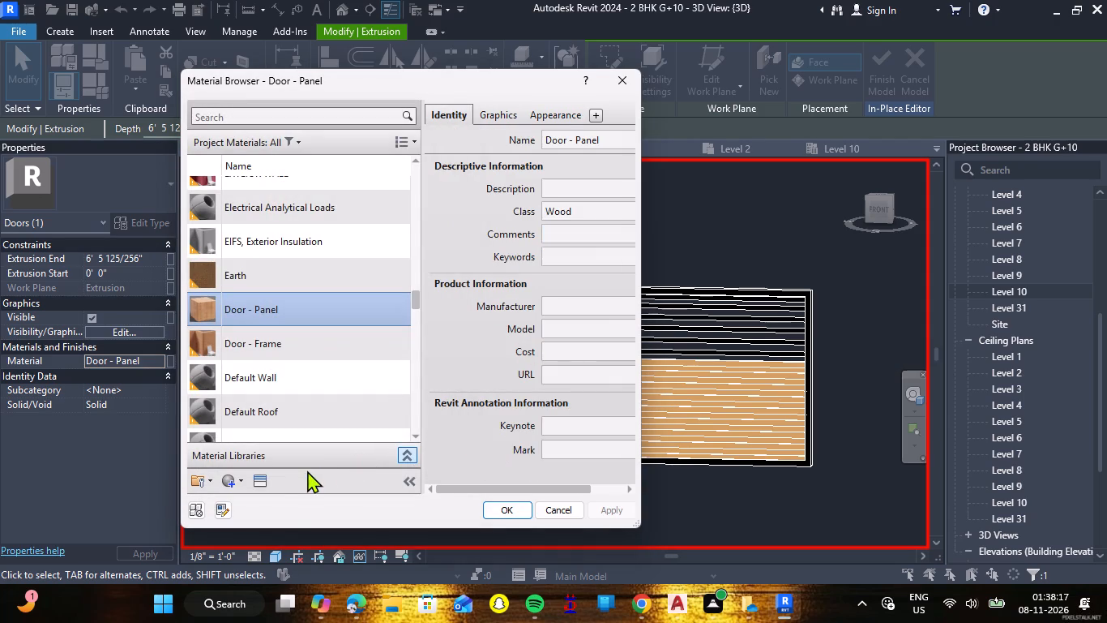
Reapply the Cherry - Semigloss wood appearance to Door - Panel, view its roughness texture and accept the material.
click(258, 489)
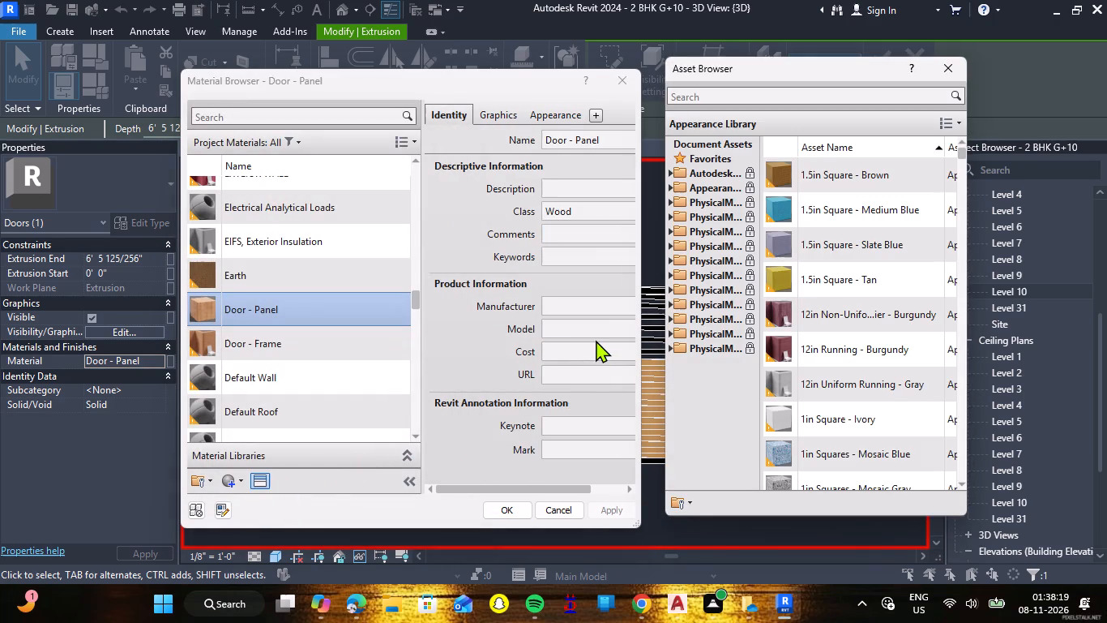
click(672, 185)
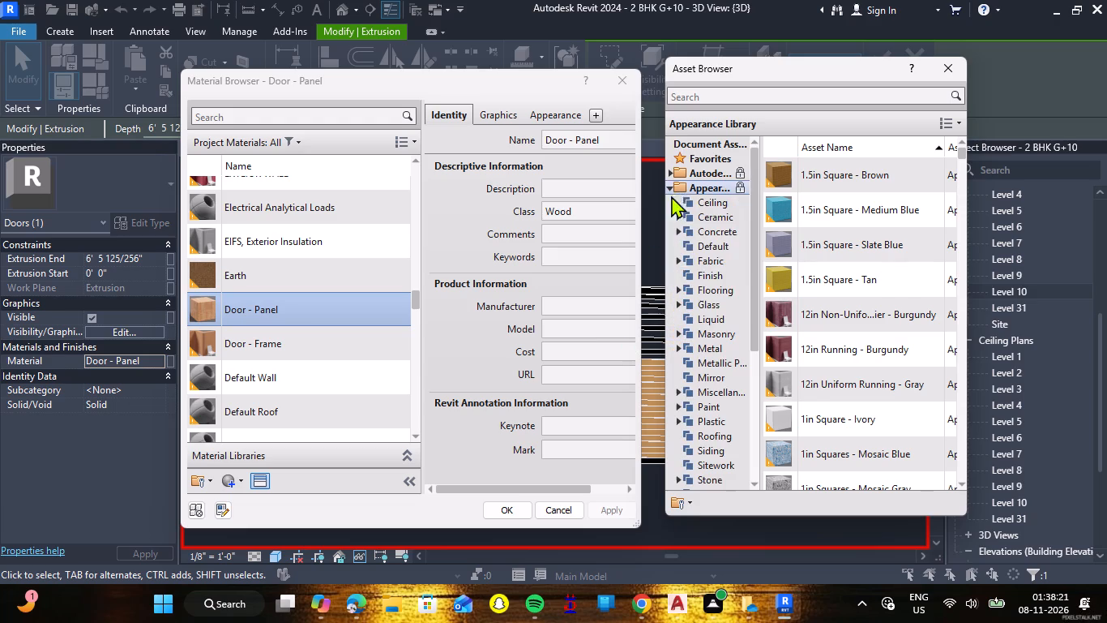
scroll(742, 364, down, 4)
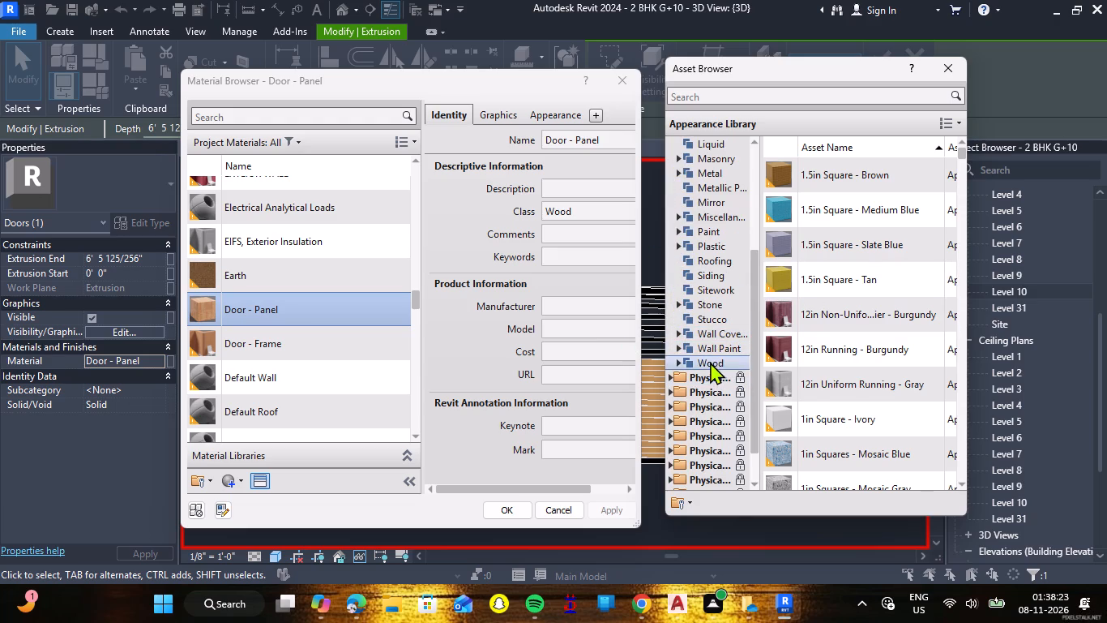
click(710, 362)
scroll(861, 372, down, 7)
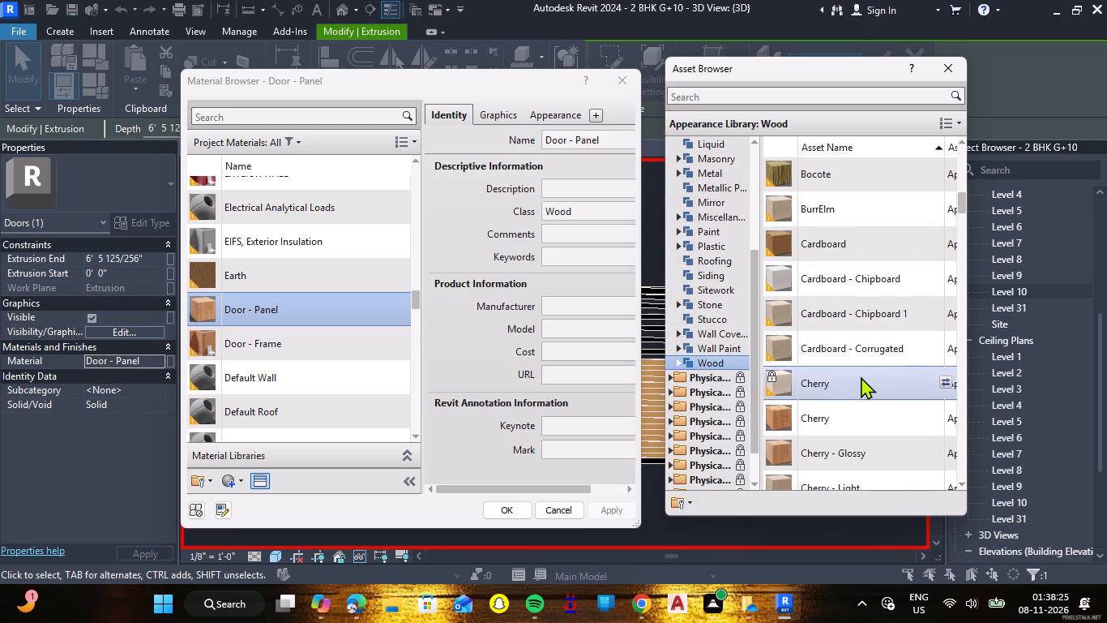
scroll(866, 365, down, 2)
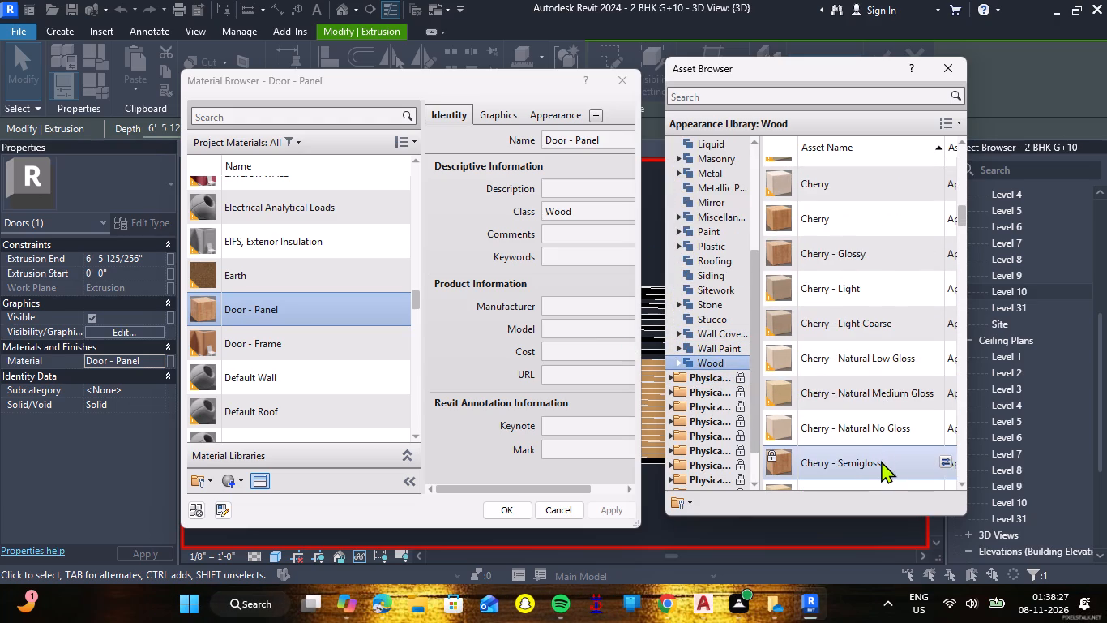
double_click(881, 459)
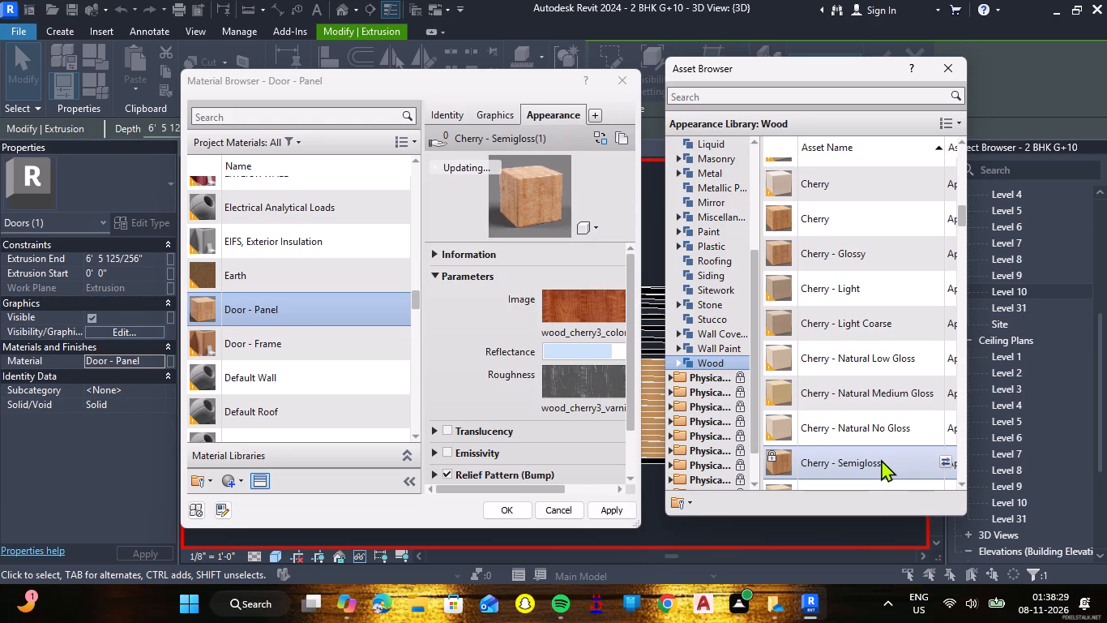
click(562, 385)
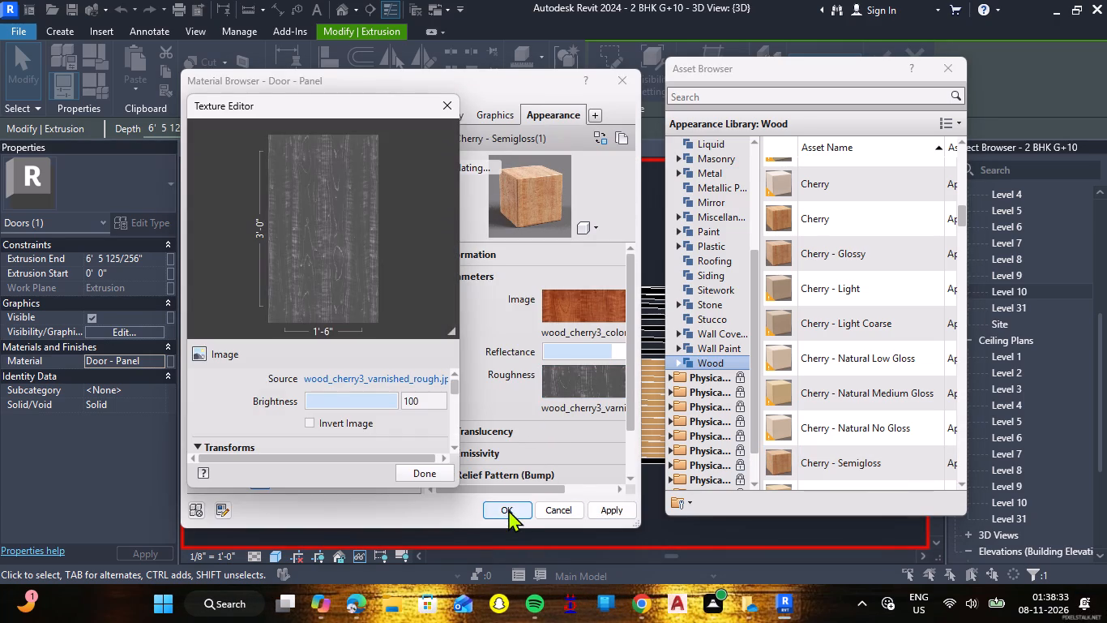
click(434, 474)
click(501, 504)
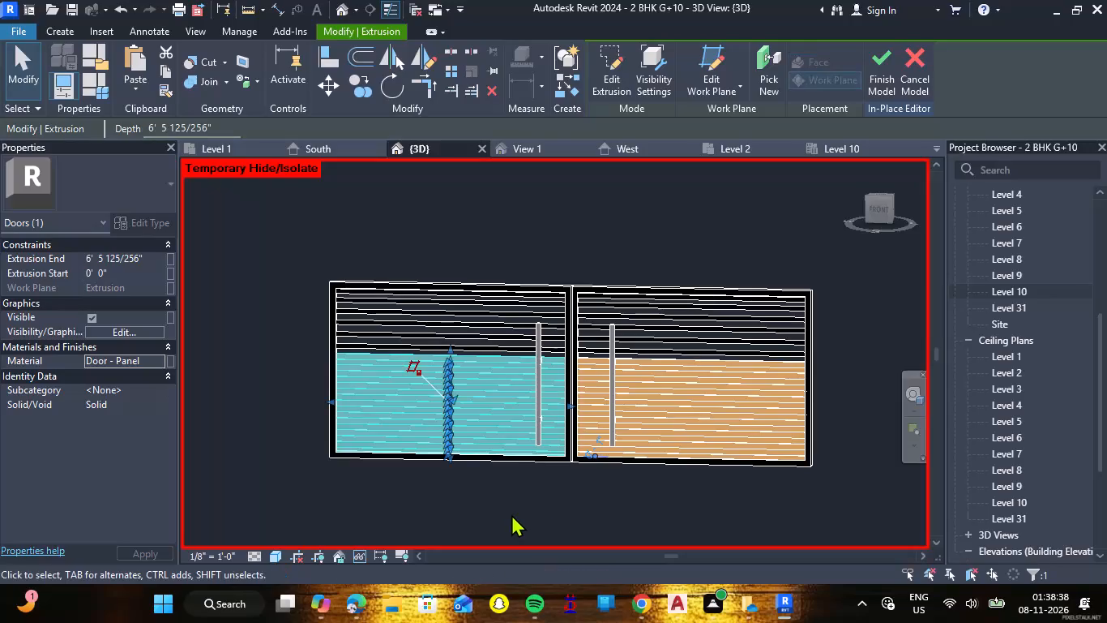
click(536, 514)
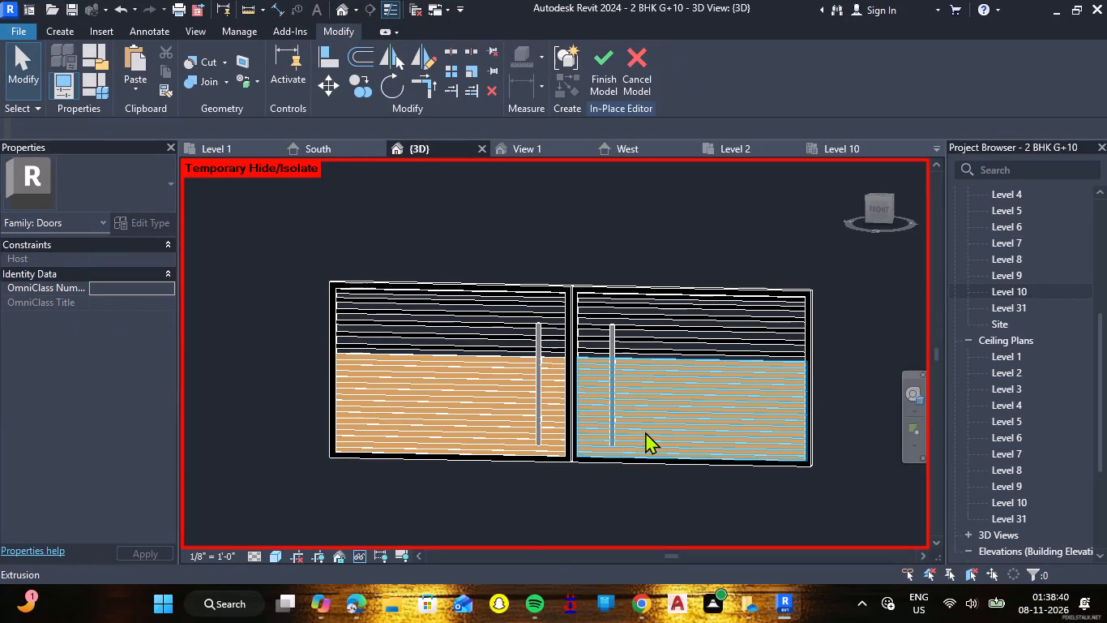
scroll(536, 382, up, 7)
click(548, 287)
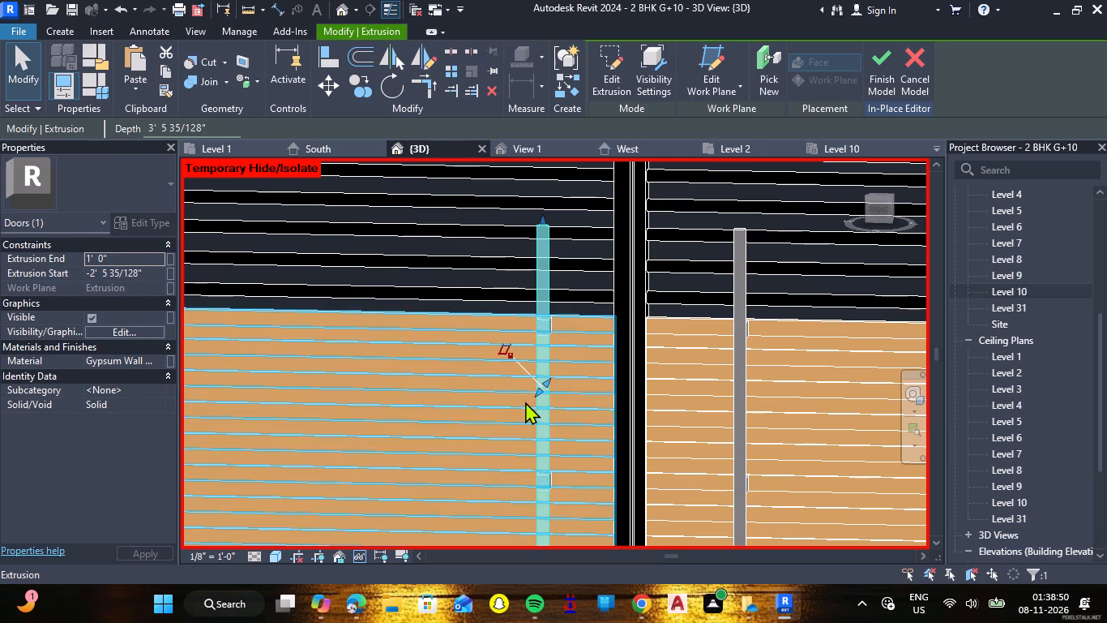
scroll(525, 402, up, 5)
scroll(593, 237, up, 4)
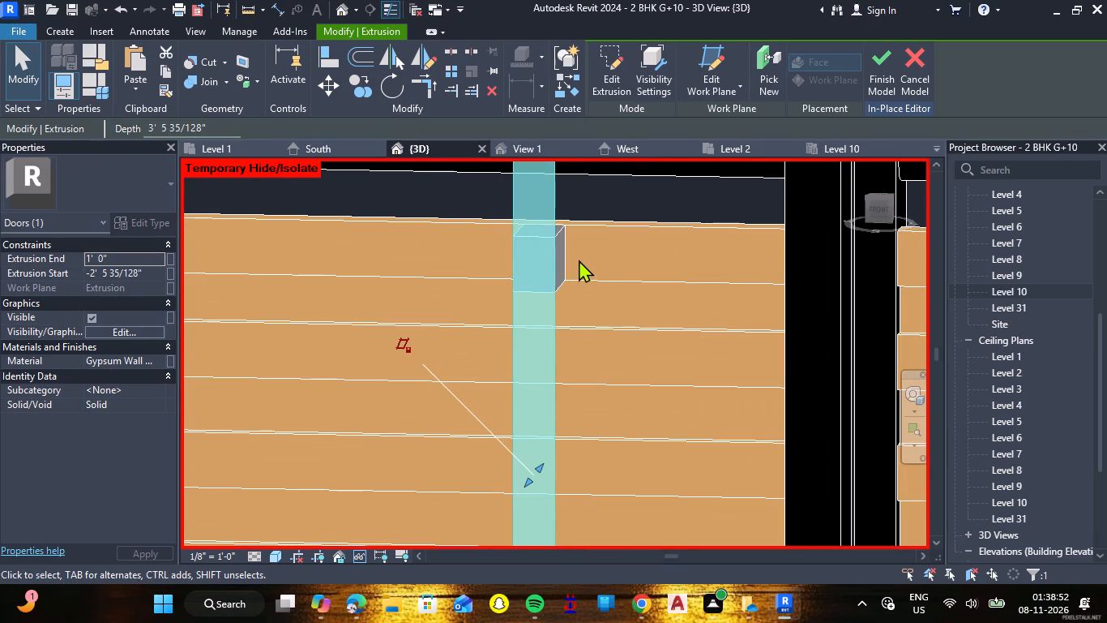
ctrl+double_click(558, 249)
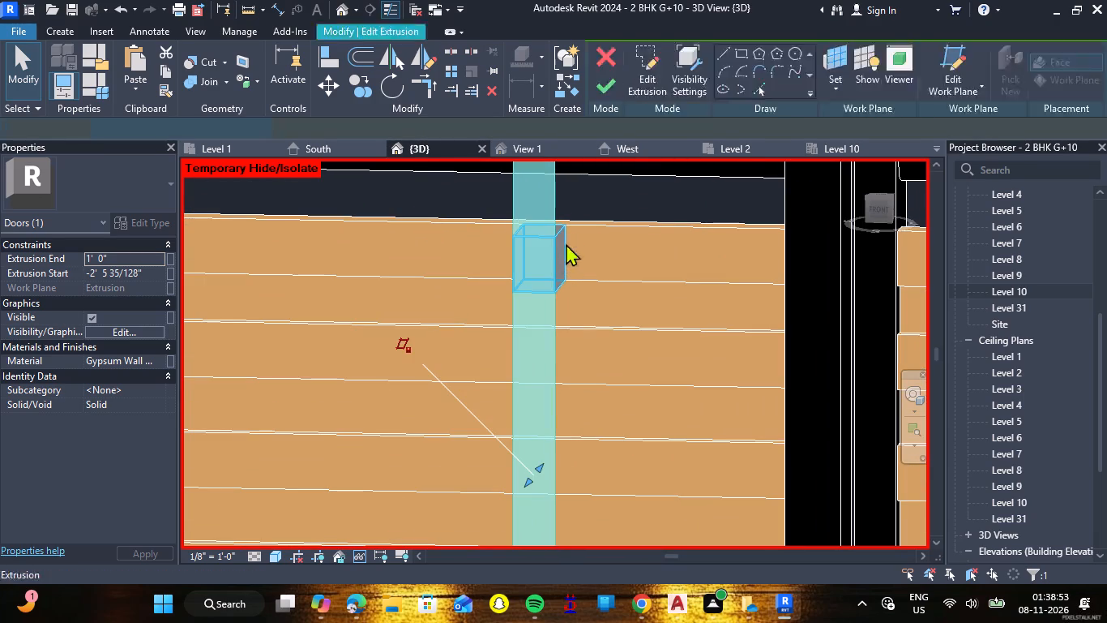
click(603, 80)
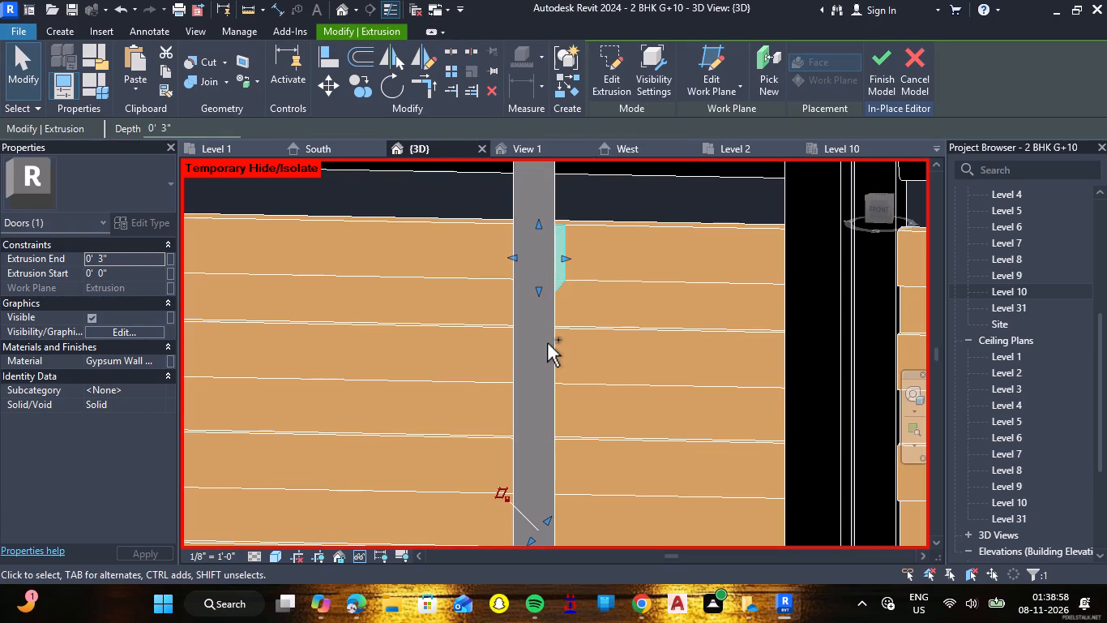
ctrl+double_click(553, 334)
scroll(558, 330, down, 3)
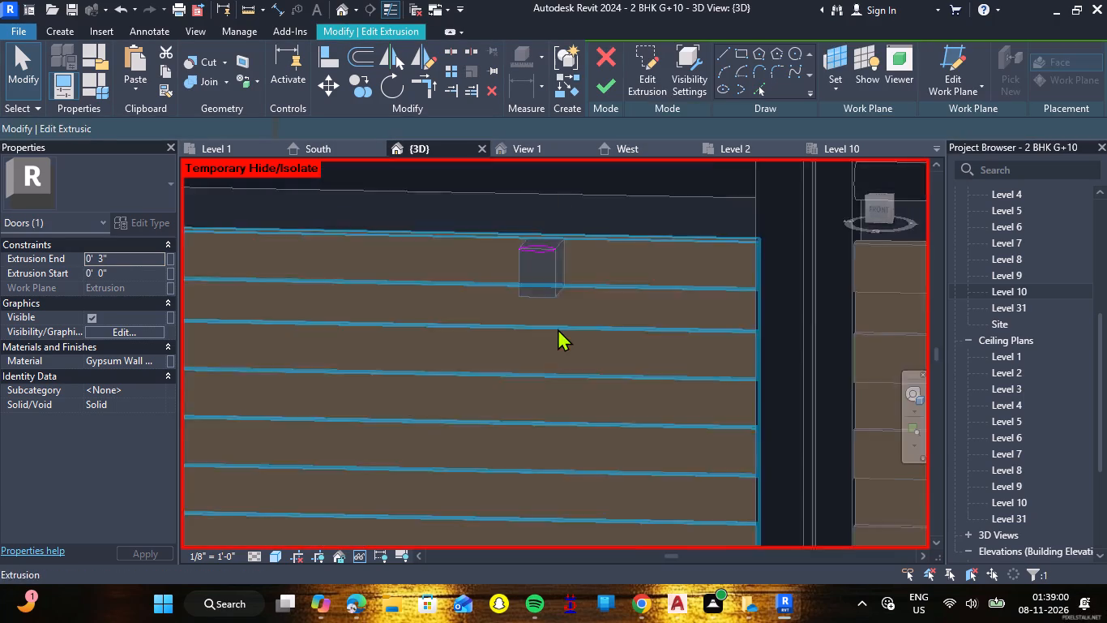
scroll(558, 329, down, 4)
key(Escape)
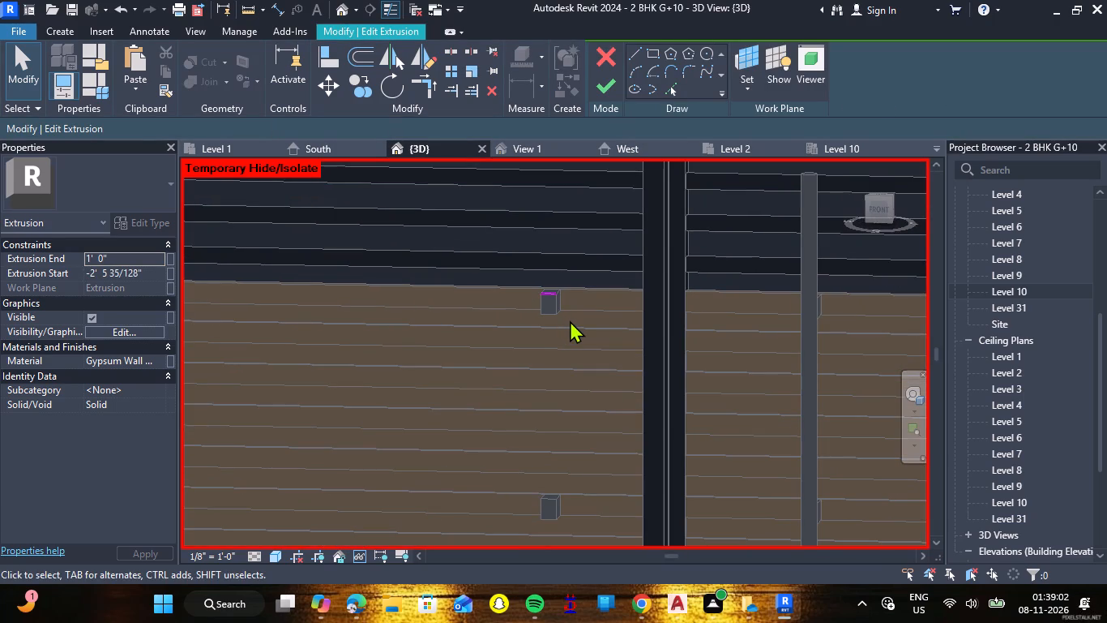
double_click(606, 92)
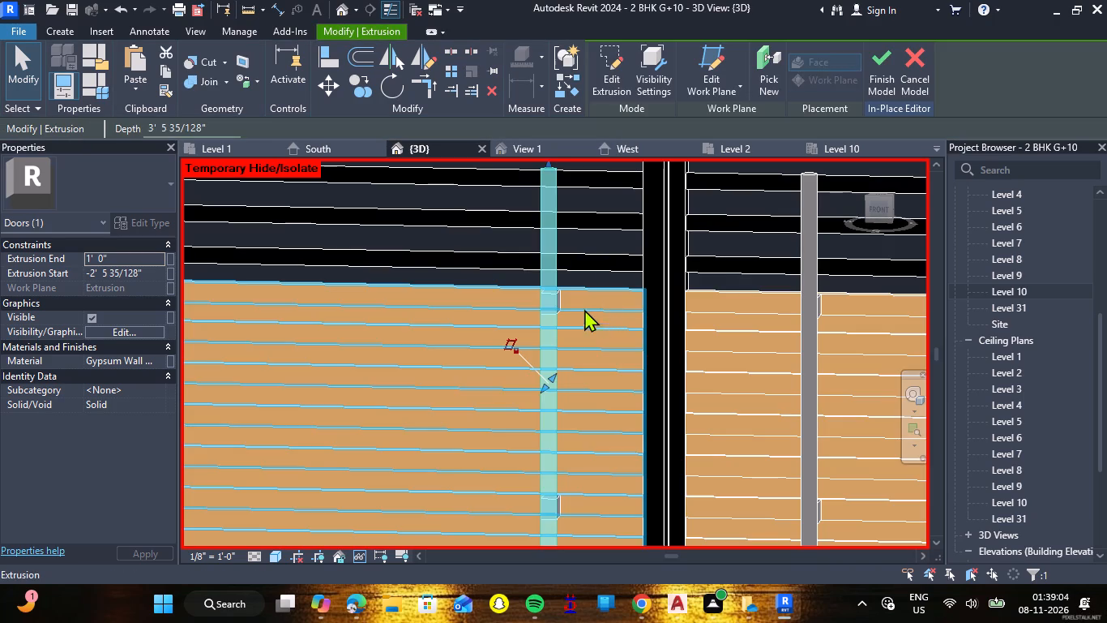
Select both pull handles together with their mounting blocks and choose Aluminum as their material.
scroll(643, 296, down, 6)
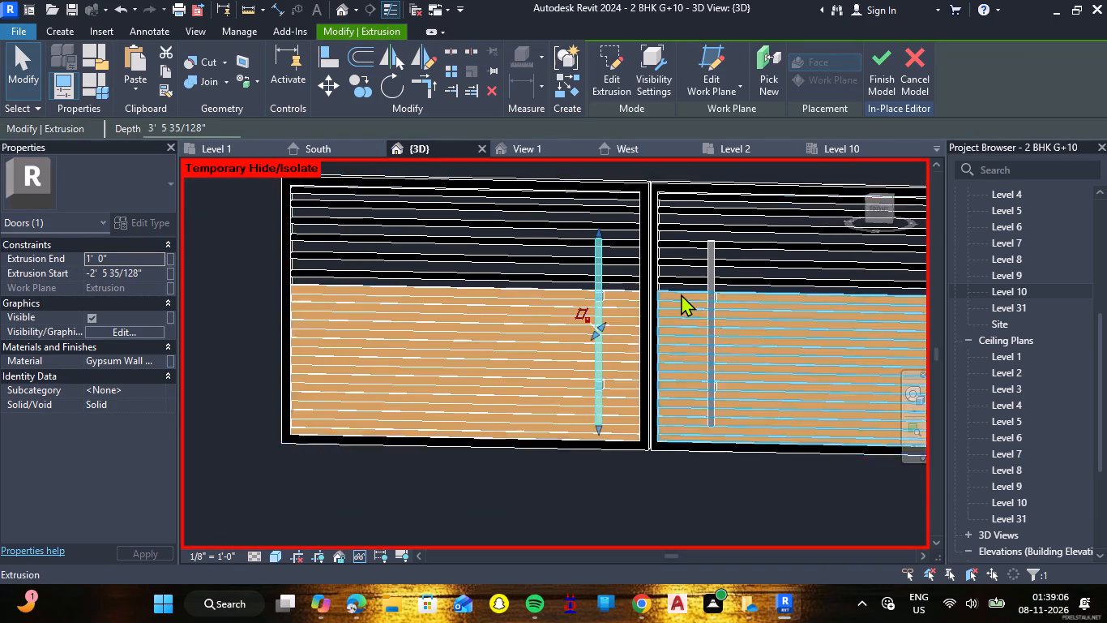
scroll(686, 290, up, 6)
scroll(483, 483, up, 4)
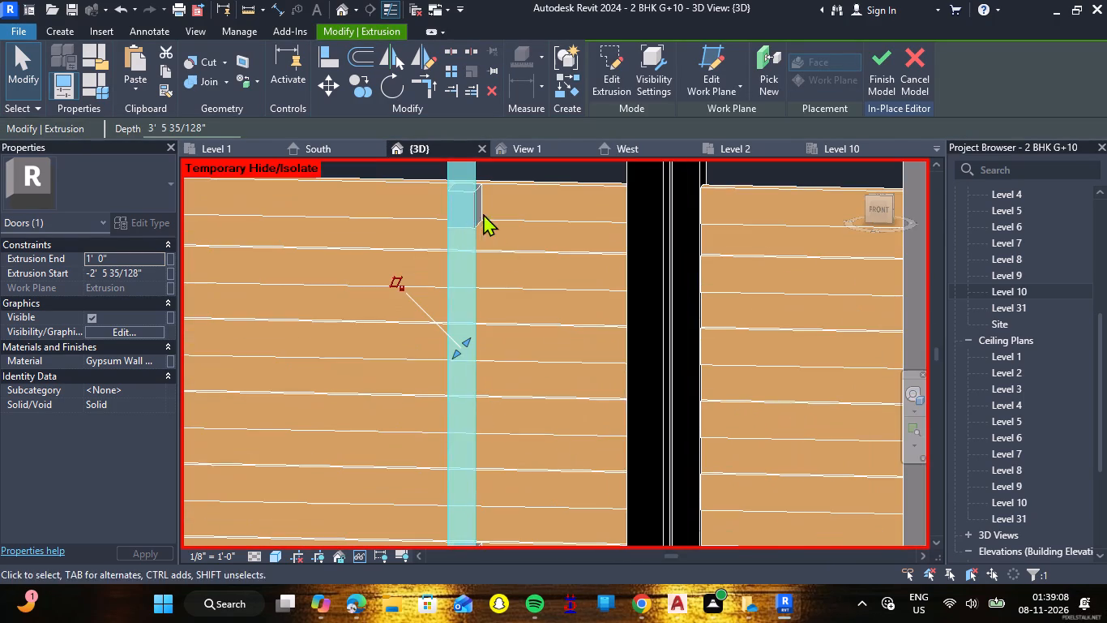
scroll(469, 149, up, 9)
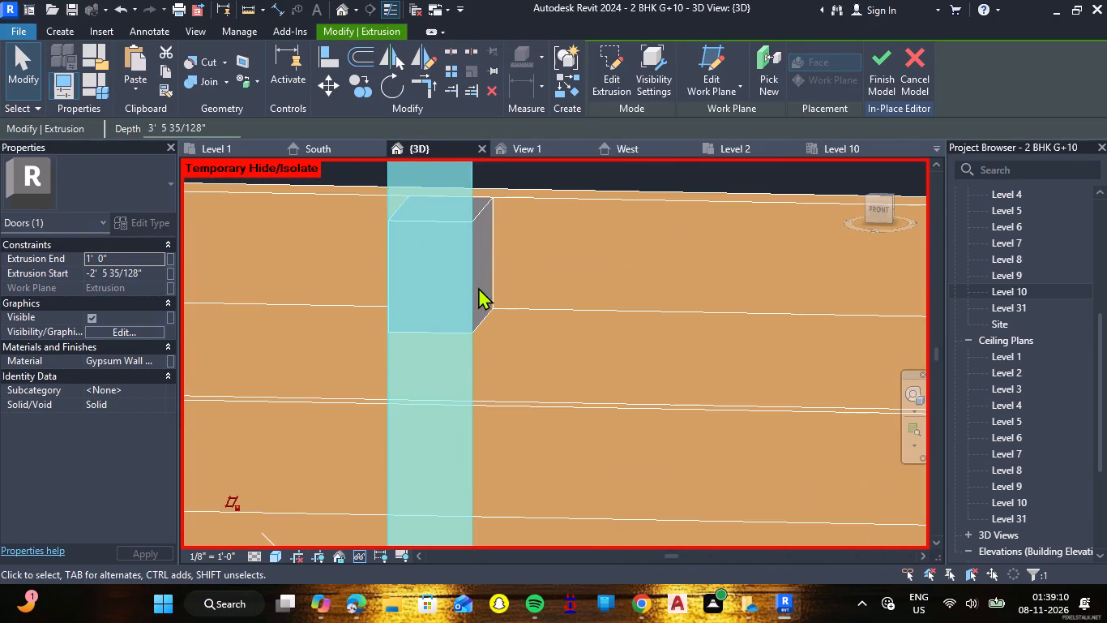
ctrl+click(481, 219)
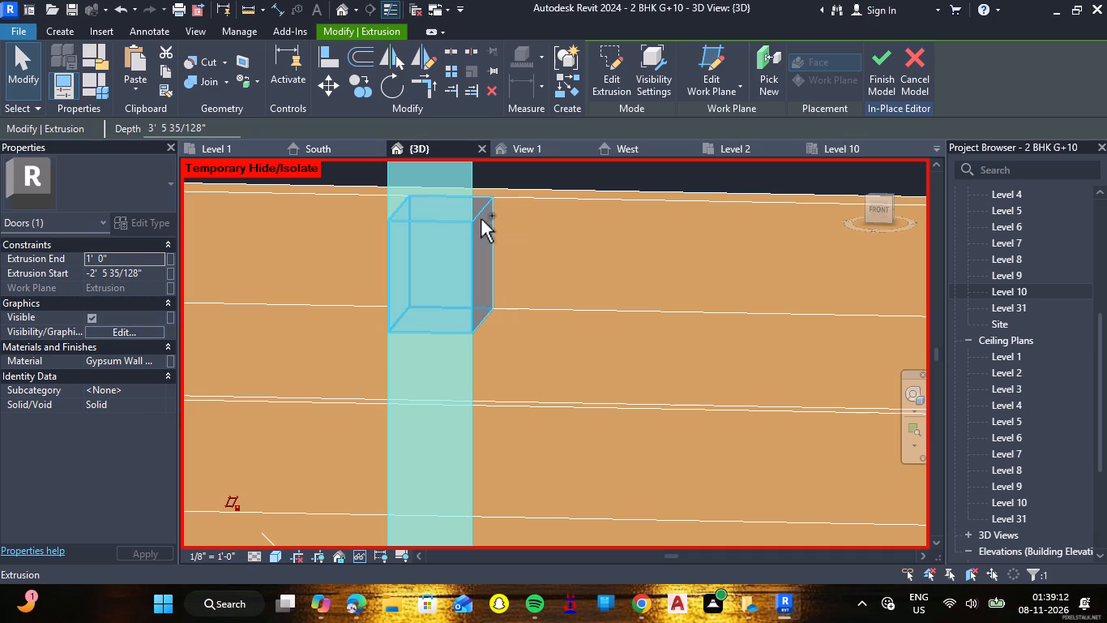
scroll(481, 260, down, 12)
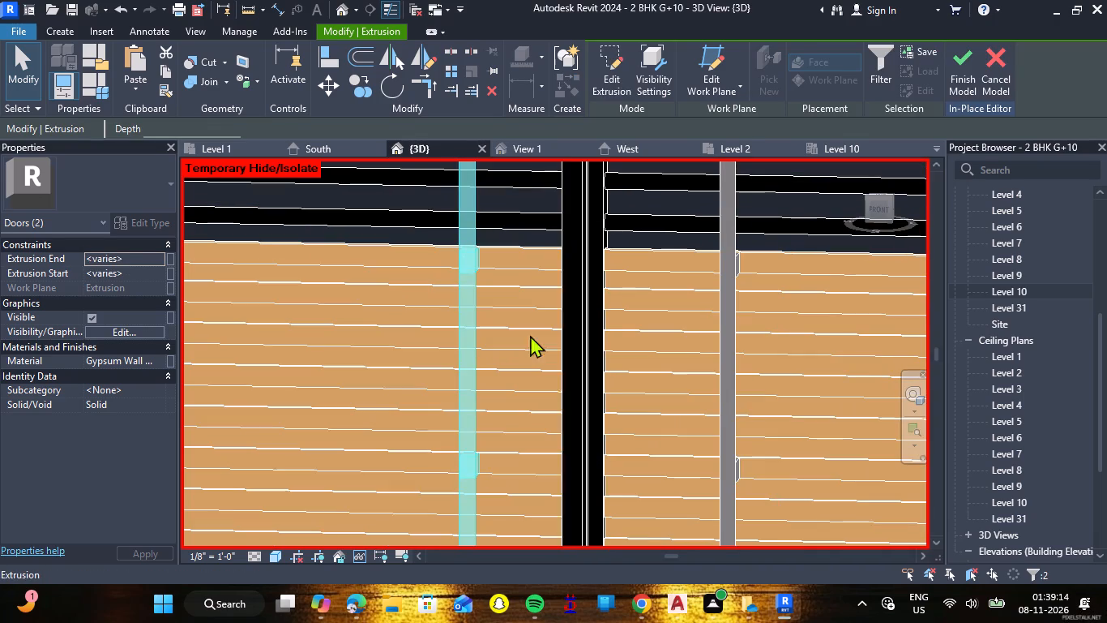
scroll(742, 242, up, 12)
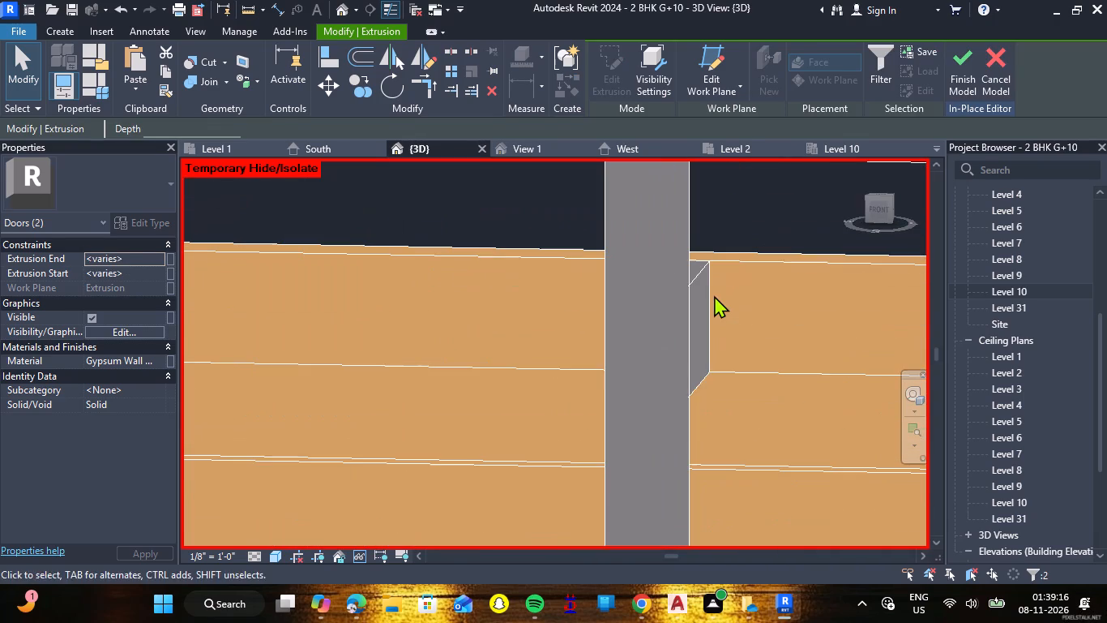
ctrl+click(701, 273)
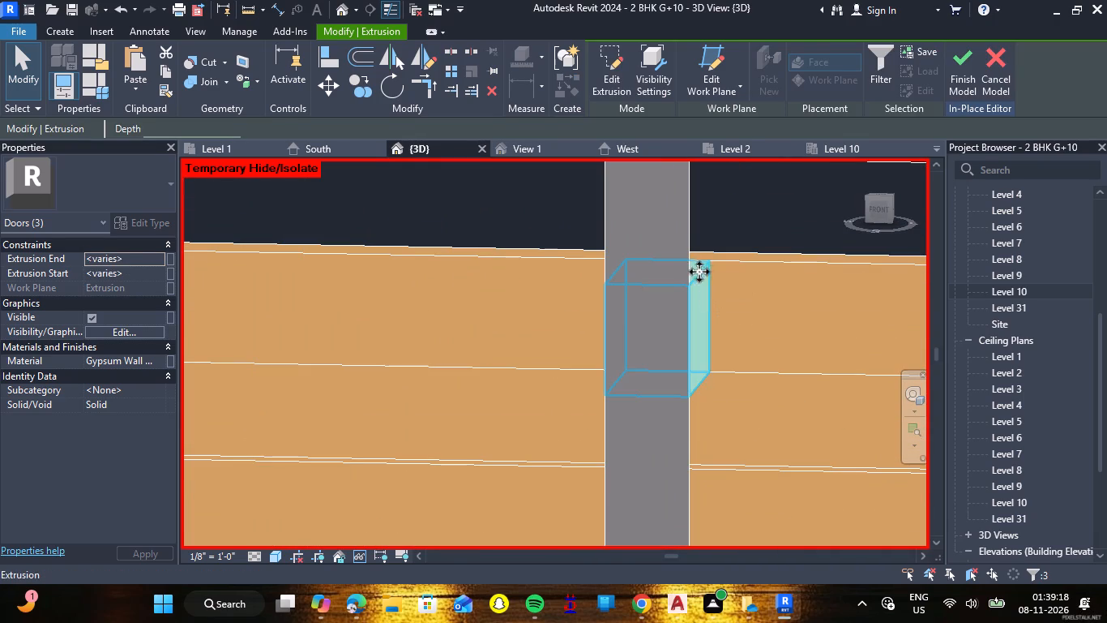
ctrl+click(687, 260)
scroll(704, 269, down, 8)
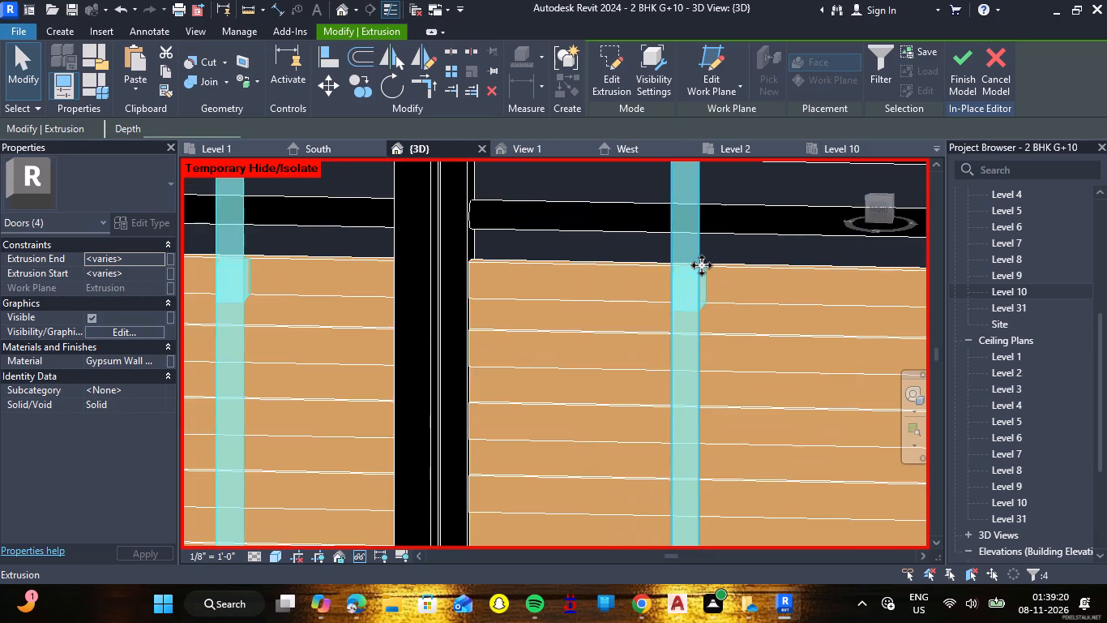
scroll(703, 260, down, 6)
scroll(710, 440, up, 9)
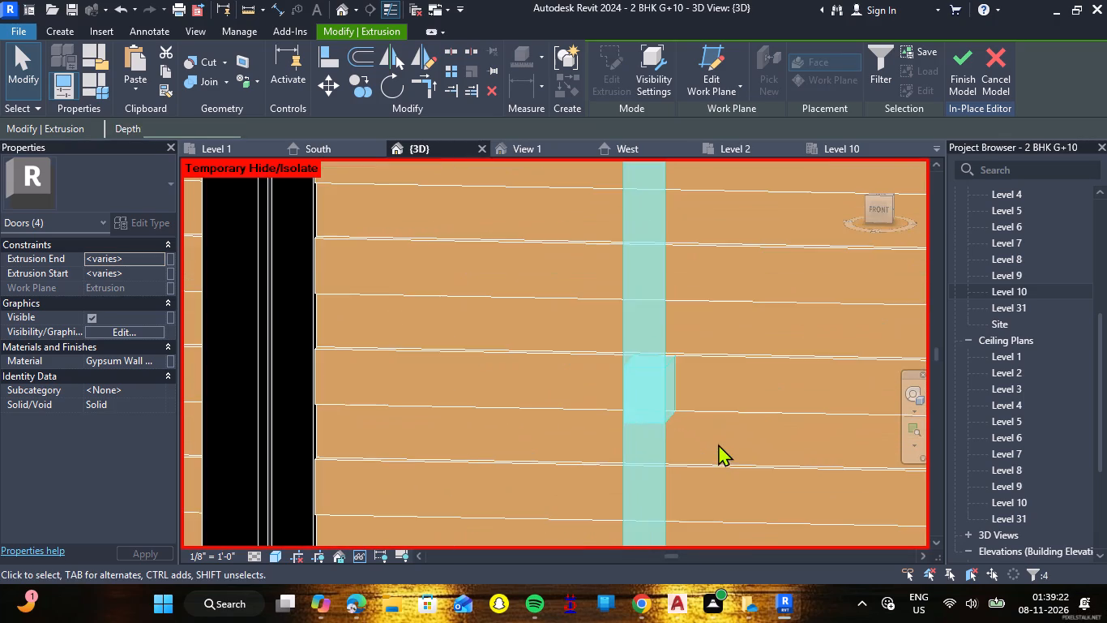
scroll(542, 401, down, 7)
double_click(157, 361)
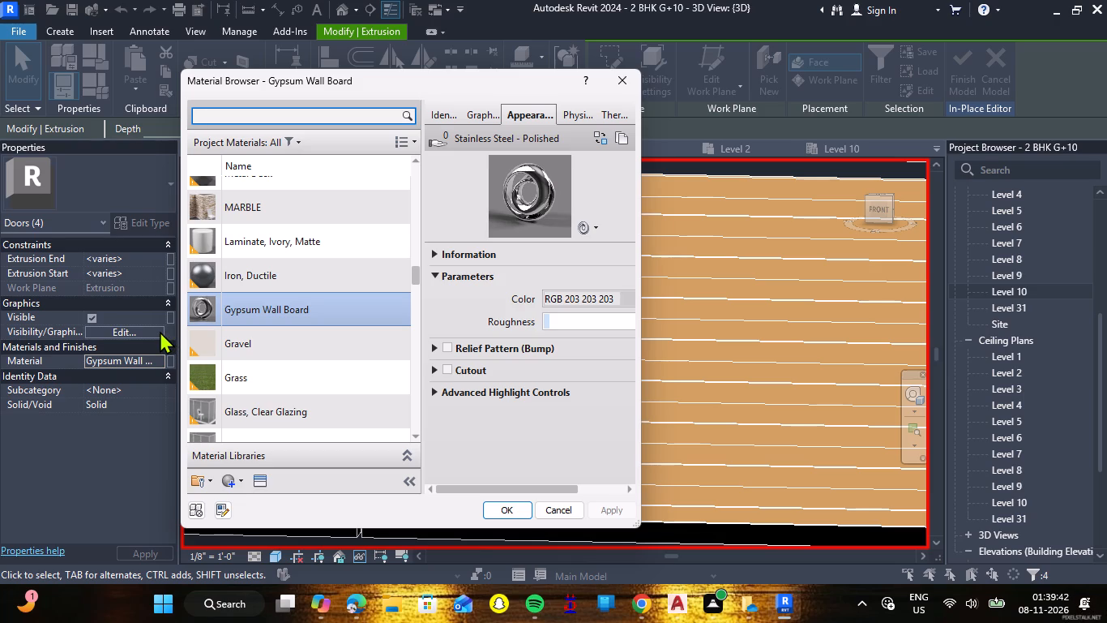
scroll(260, 303, up, 3)
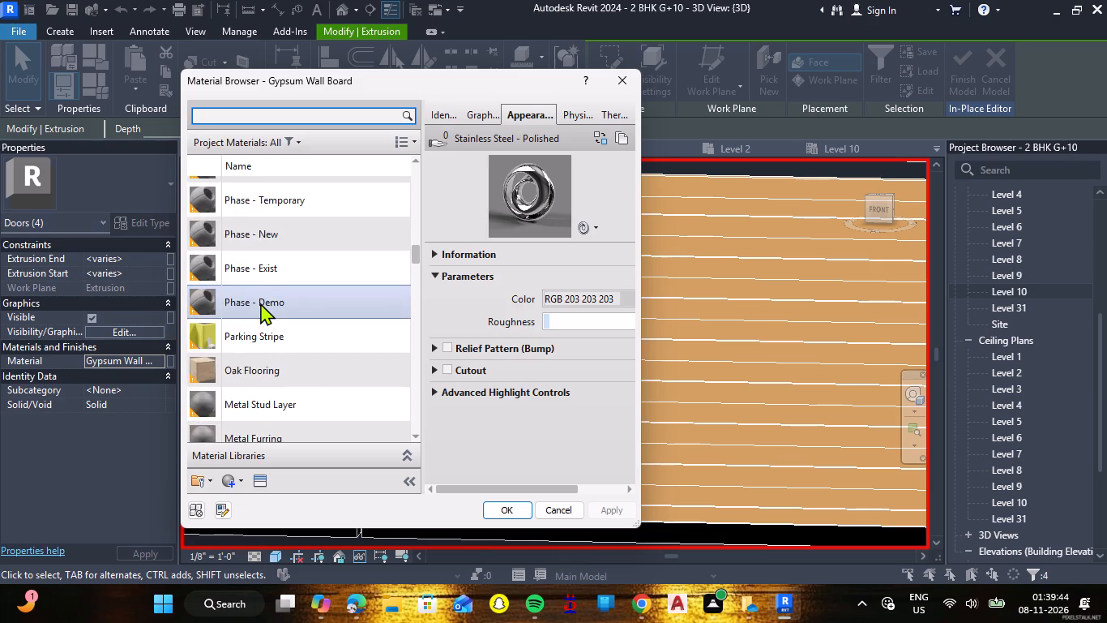
scroll(260, 297, up, 18)
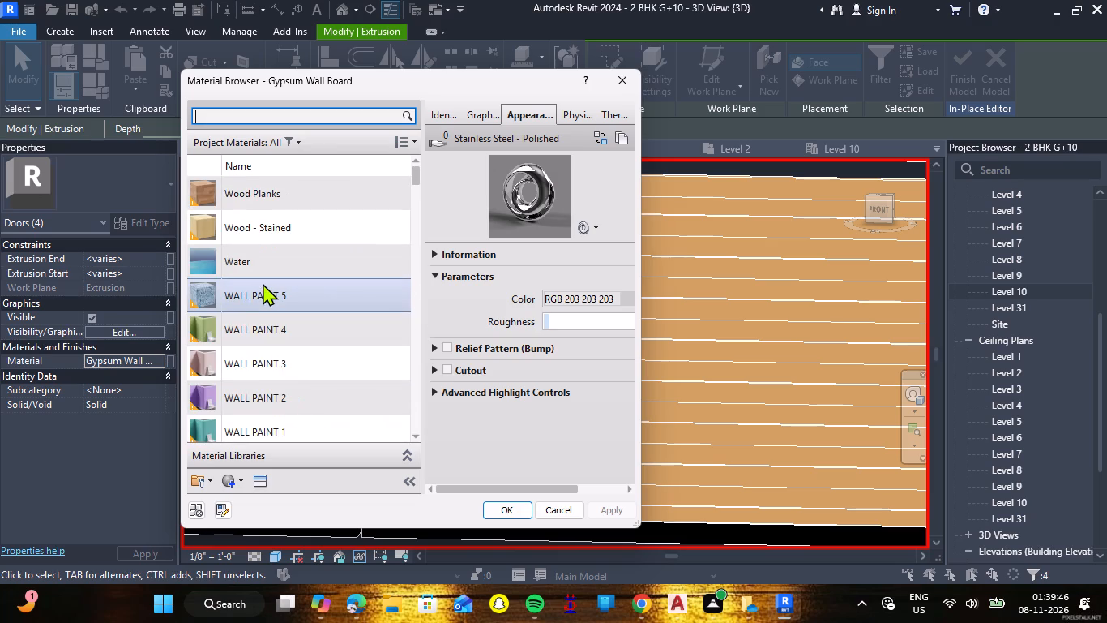
scroll(260, 277, down, 17)
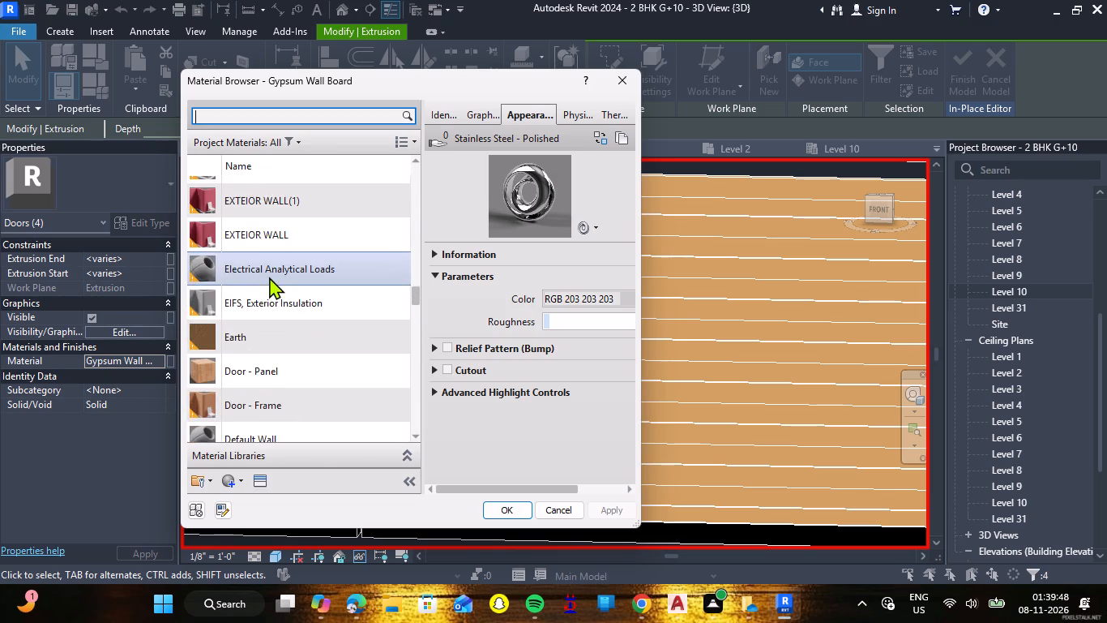
scroll(271, 277, down, 10)
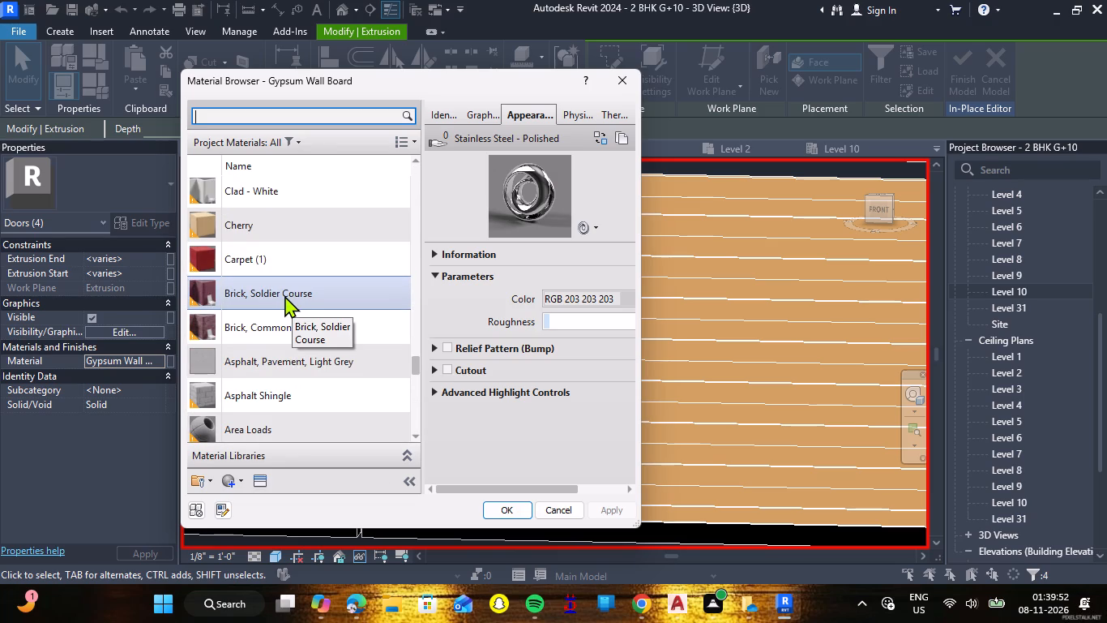
scroll(282, 294, down, 4)
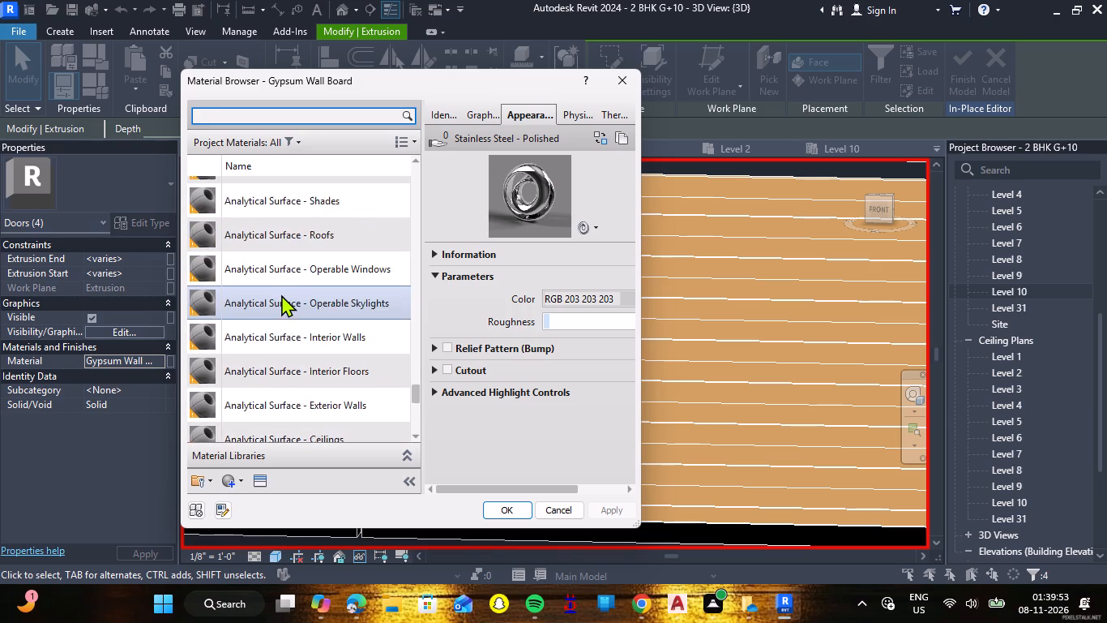
scroll(281, 294, down, 5)
click(298, 293)
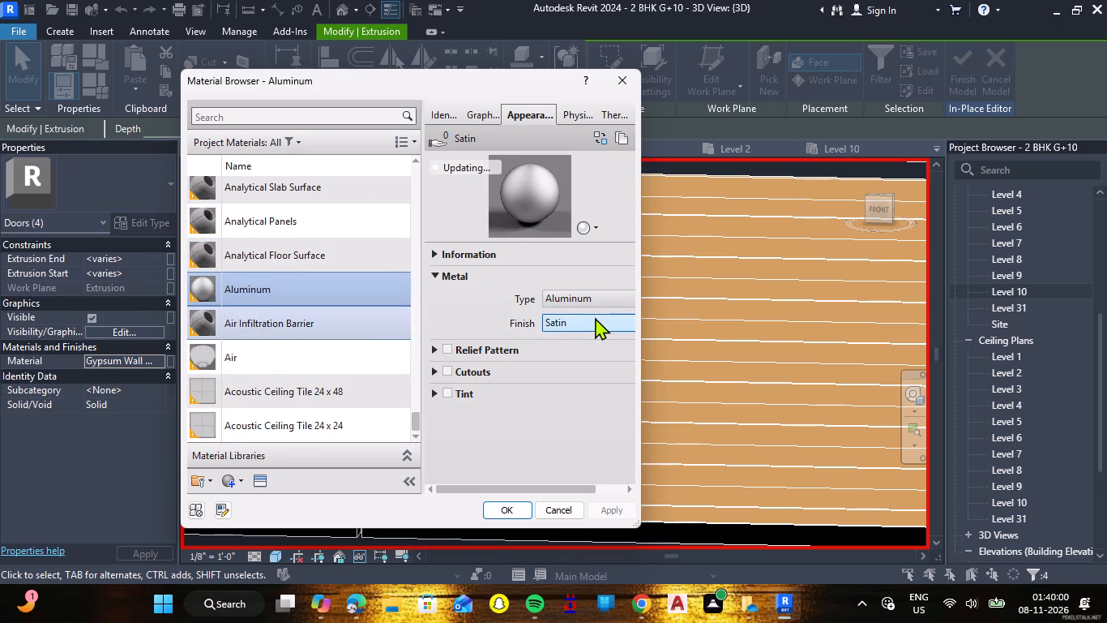
Set the metal finish of the Aluminum appearance to Semi-polished and accept the handles' material.
click(595, 317)
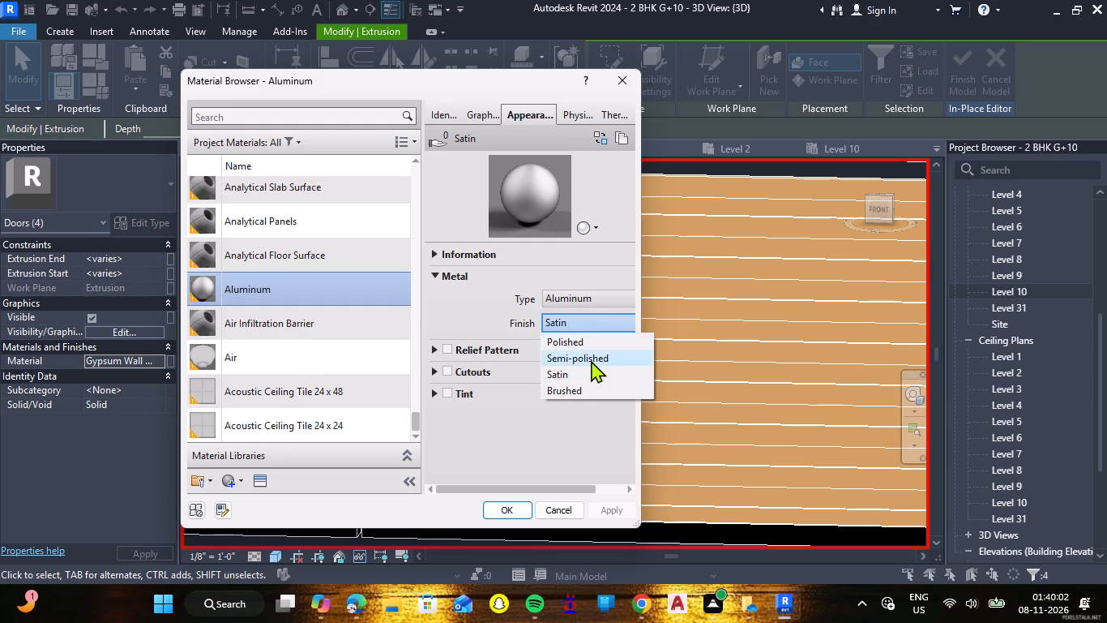
click(591, 360)
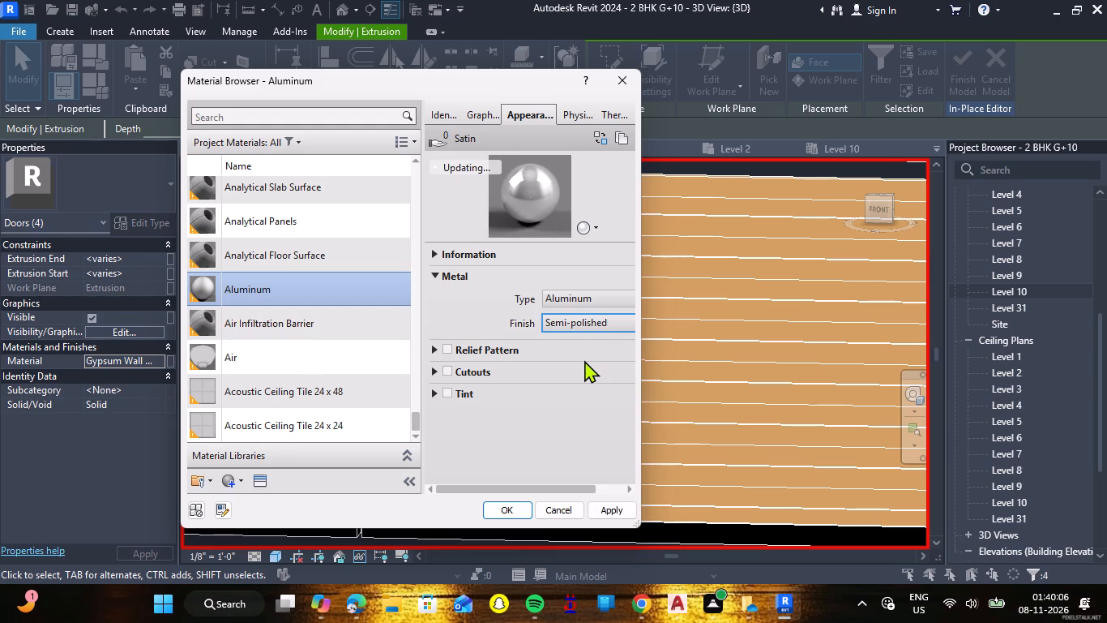
click(515, 509)
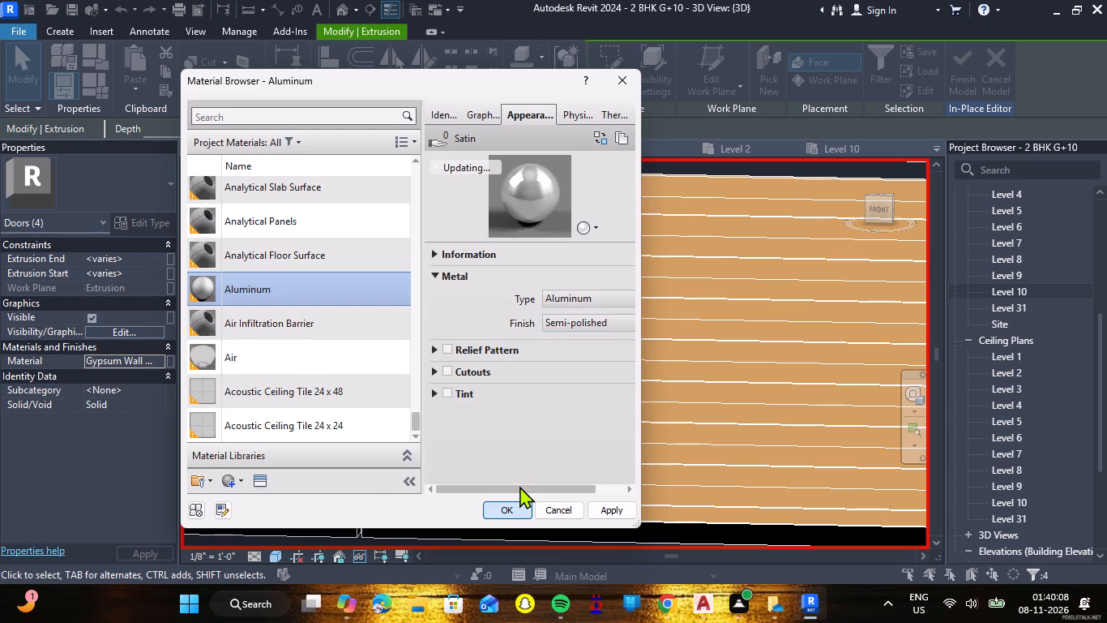
click(558, 432)
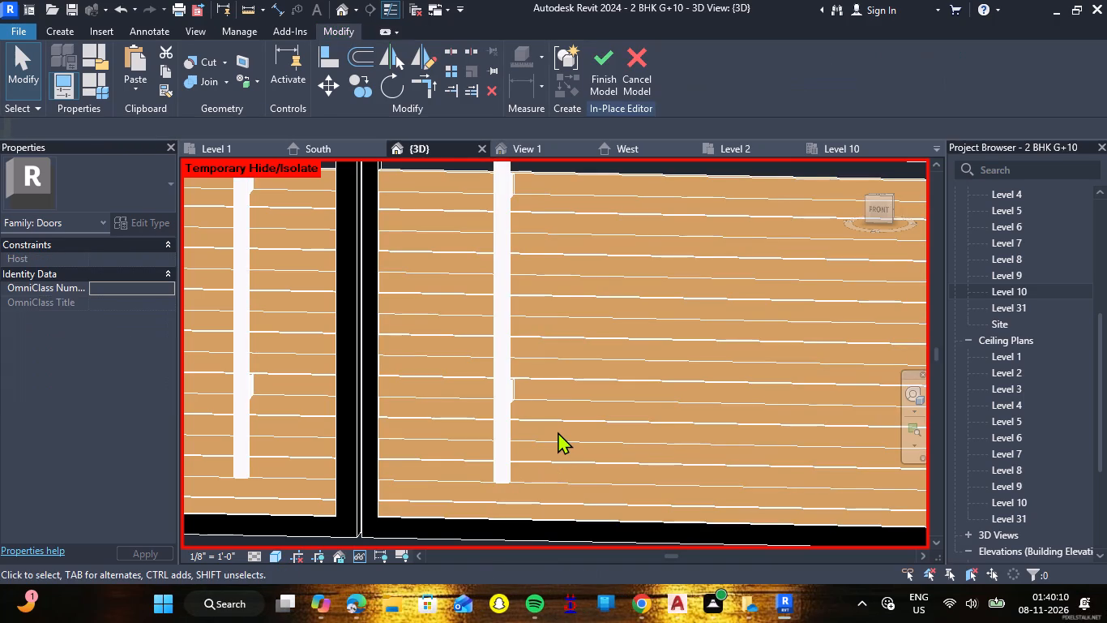
Finish the in-place model of the double-leaf gate.
scroll(558, 434, down, 6)
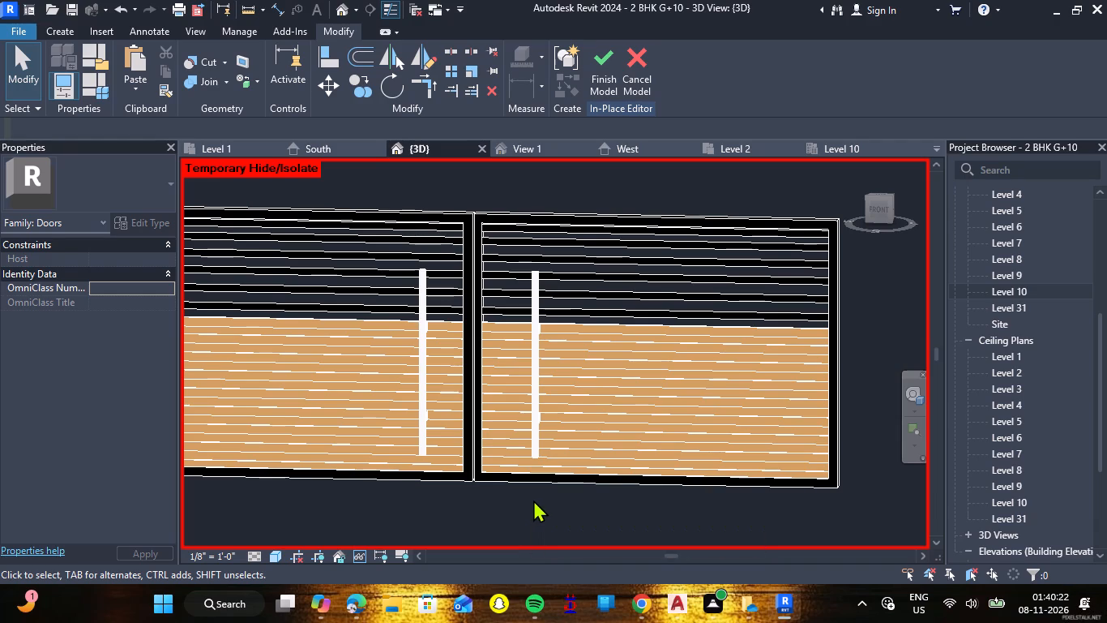
click(598, 74)
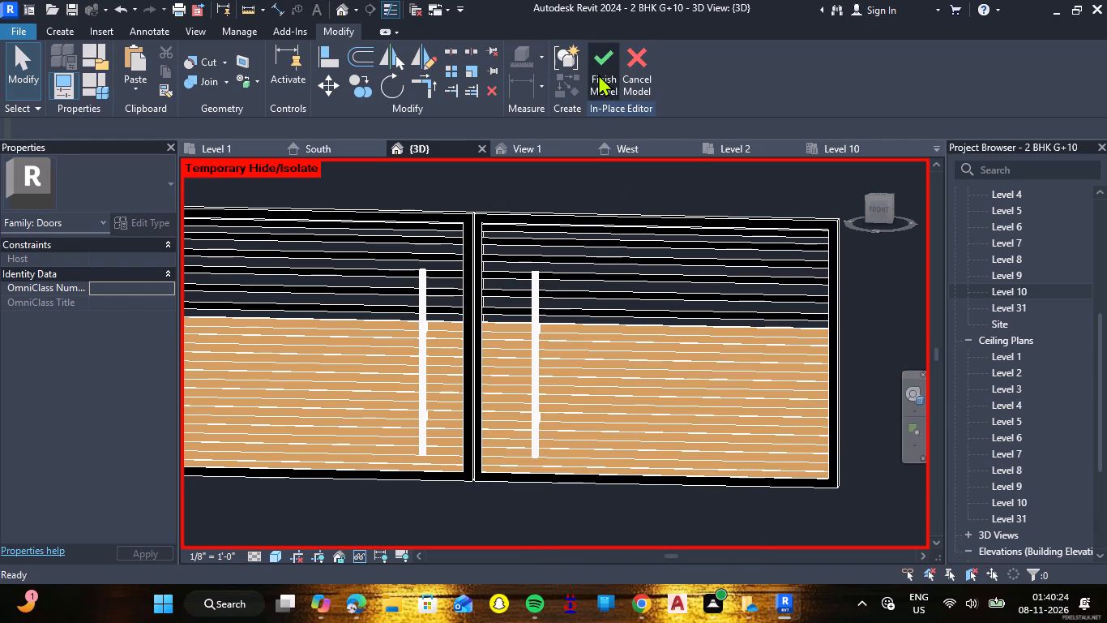
click(551, 249)
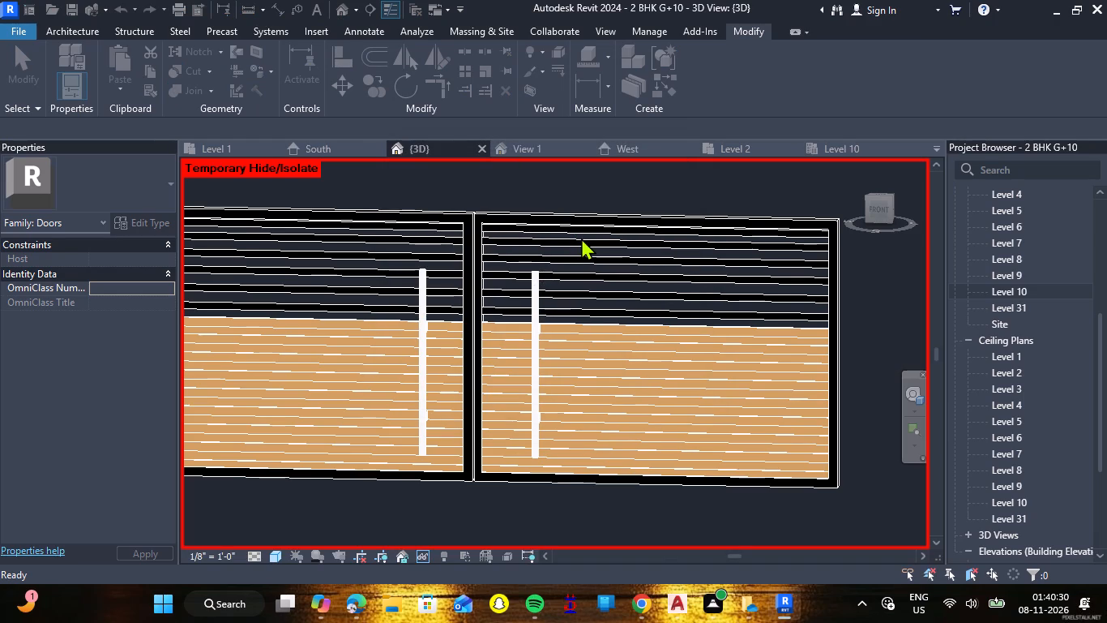
Reset the temporary hide/isolate in the 3D view to bring back the whole building around the gate.
scroll(583, 267, down, 5)
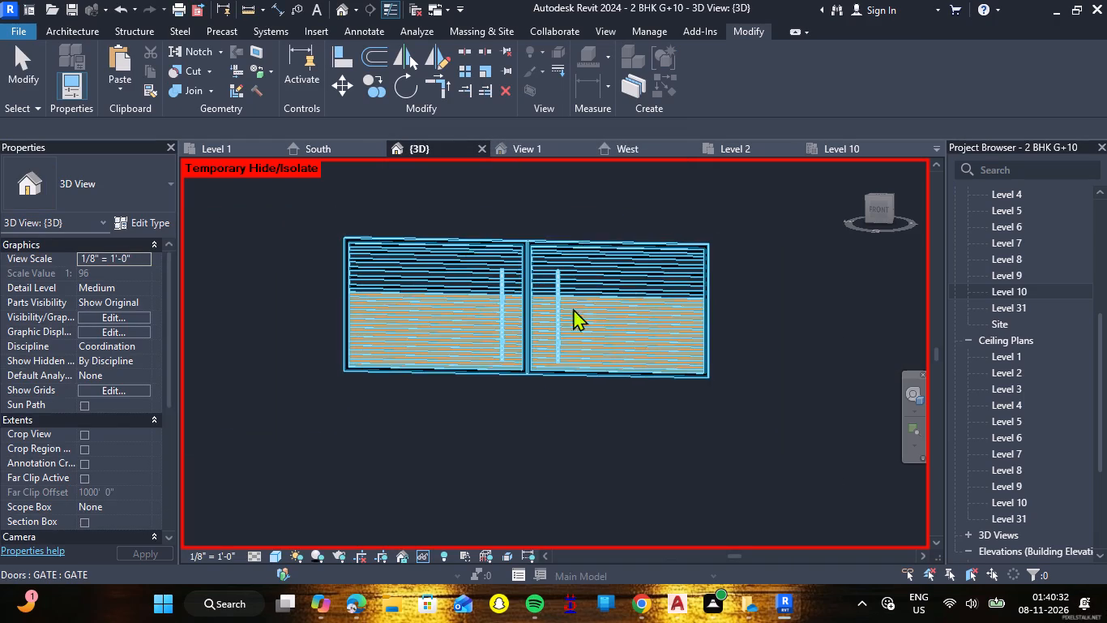
shift+drag(511, 420, 516, 420)
shift+right_drag(511, 420, 516, 420)
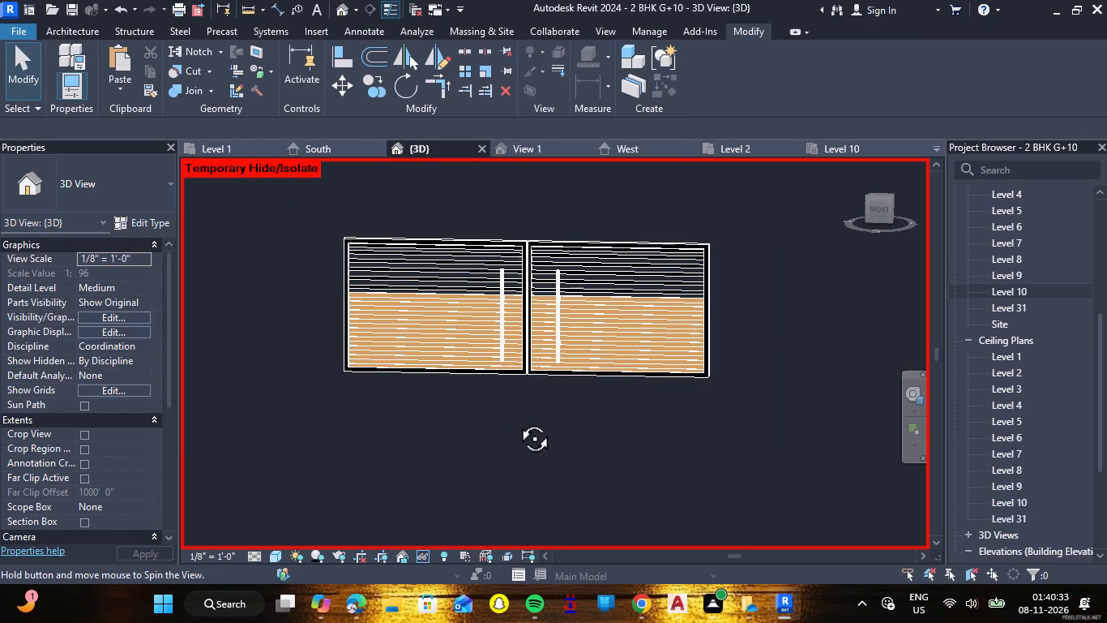
shift+right_drag(516, 420, 641, 443)
shift+drag(516, 420, 641, 443)
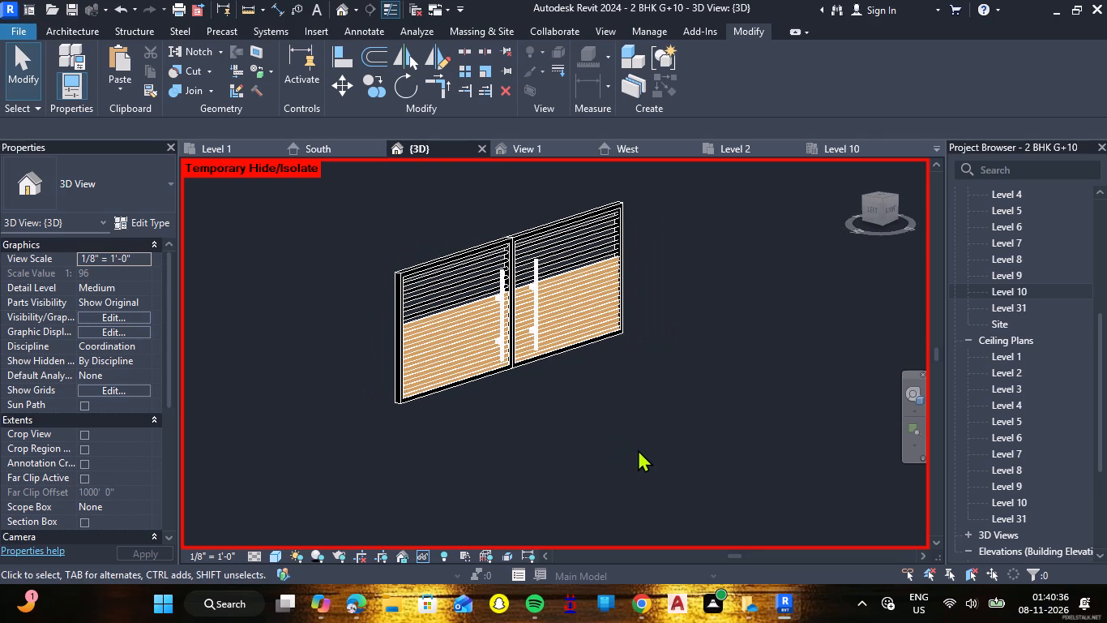
double_click(422, 557)
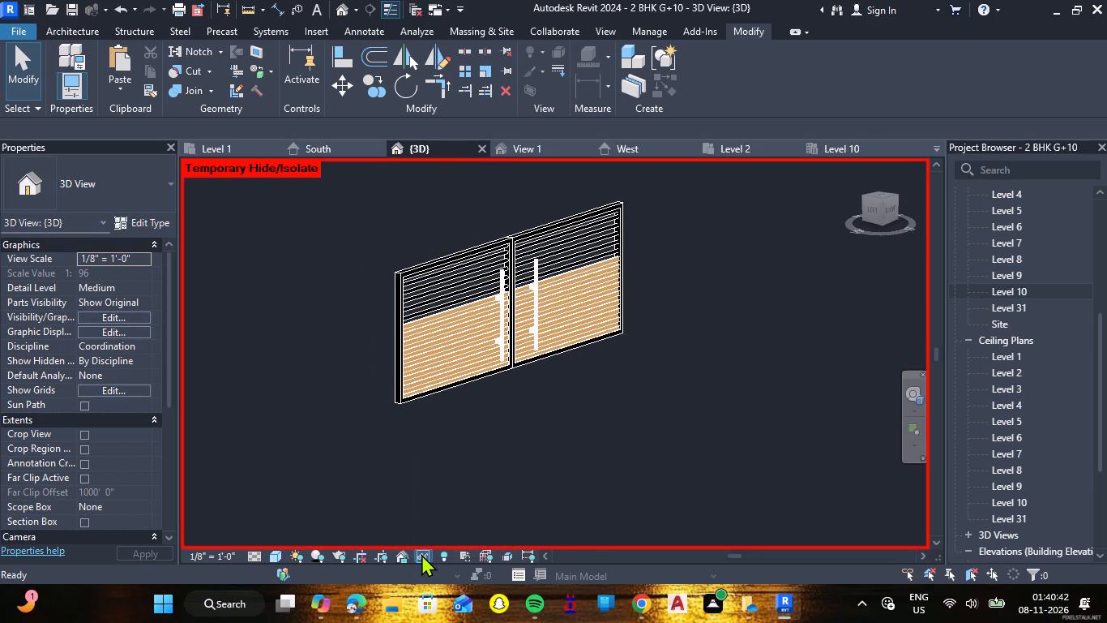
click(421, 554)
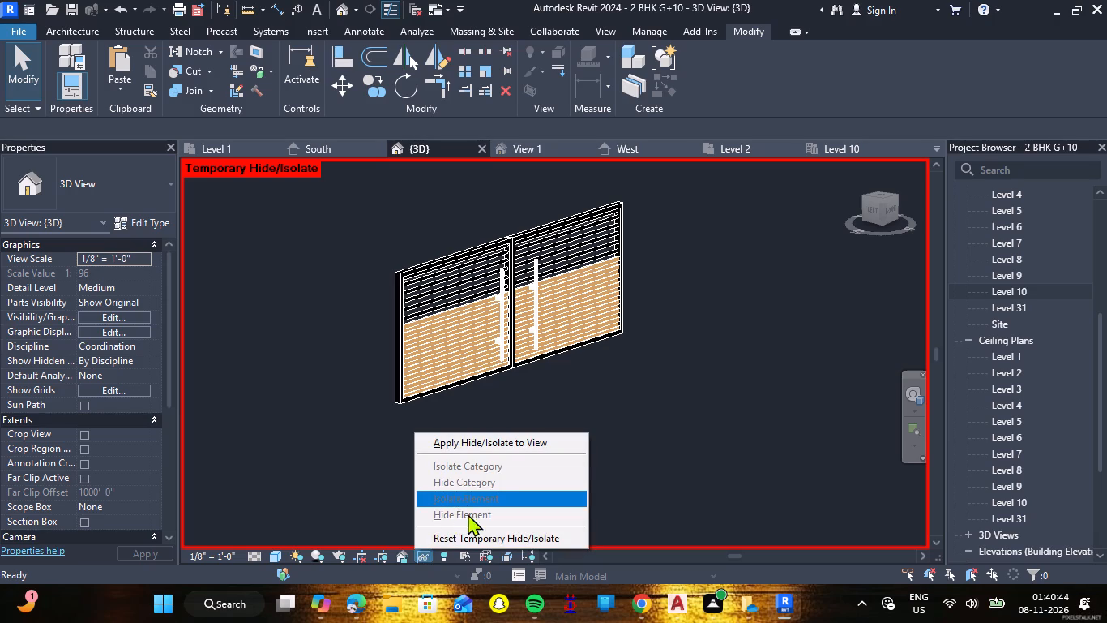
click(472, 539)
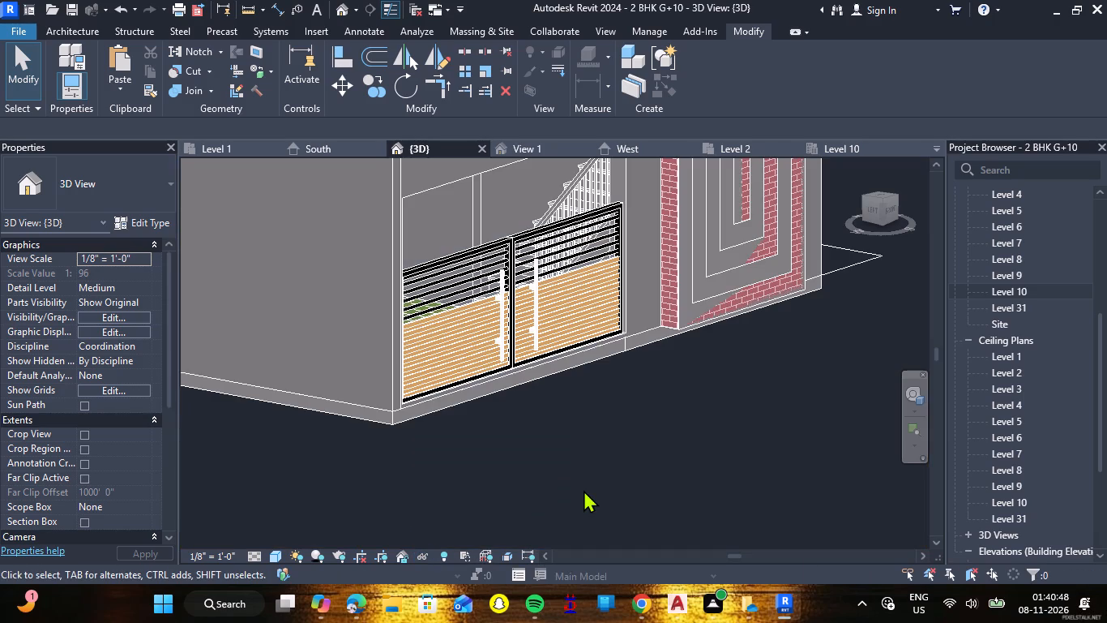
Set the 3D view's visual style to Realistic.
scroll(616, 463, down, 5)
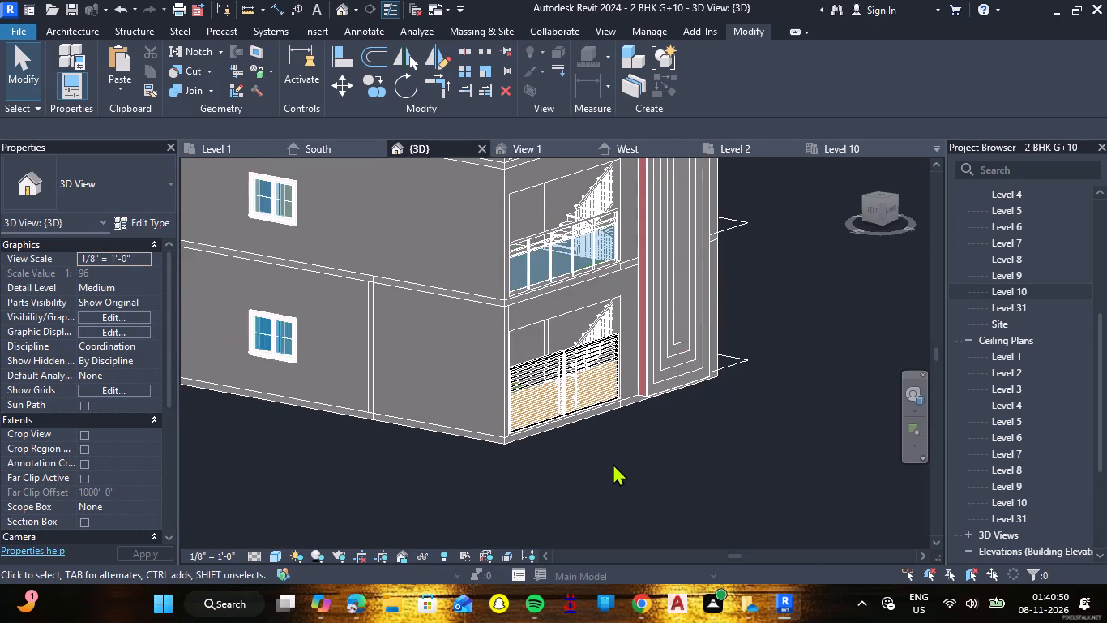
scroll(609, 470, down, 5)
drag(673, 477, 626, 478)
shift+right_drag(673, 477, 626, 478)
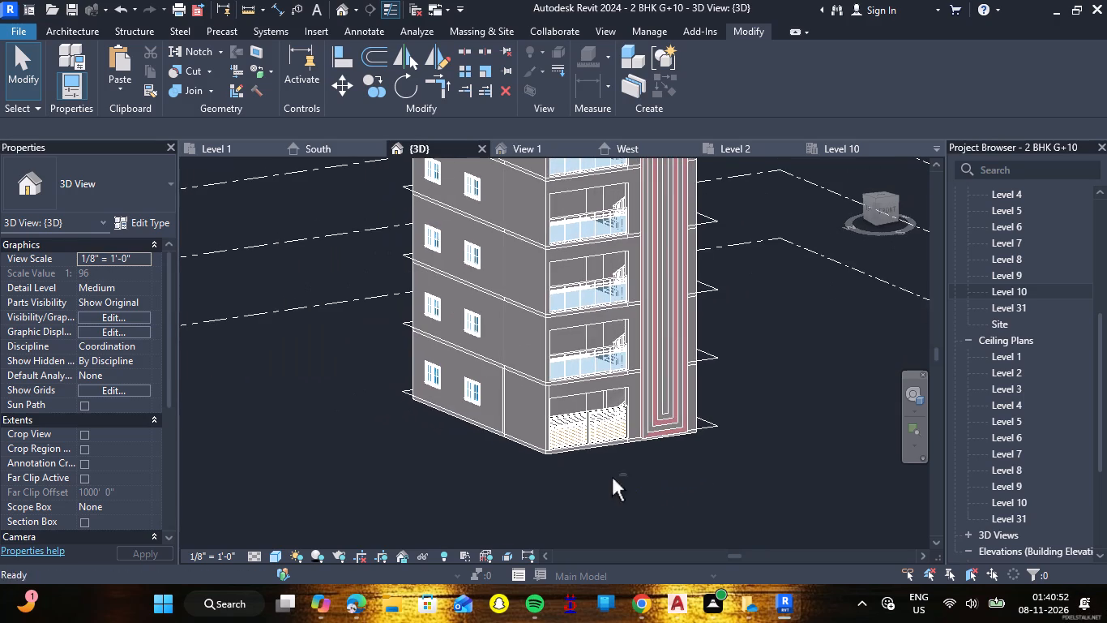
click(276, 553)
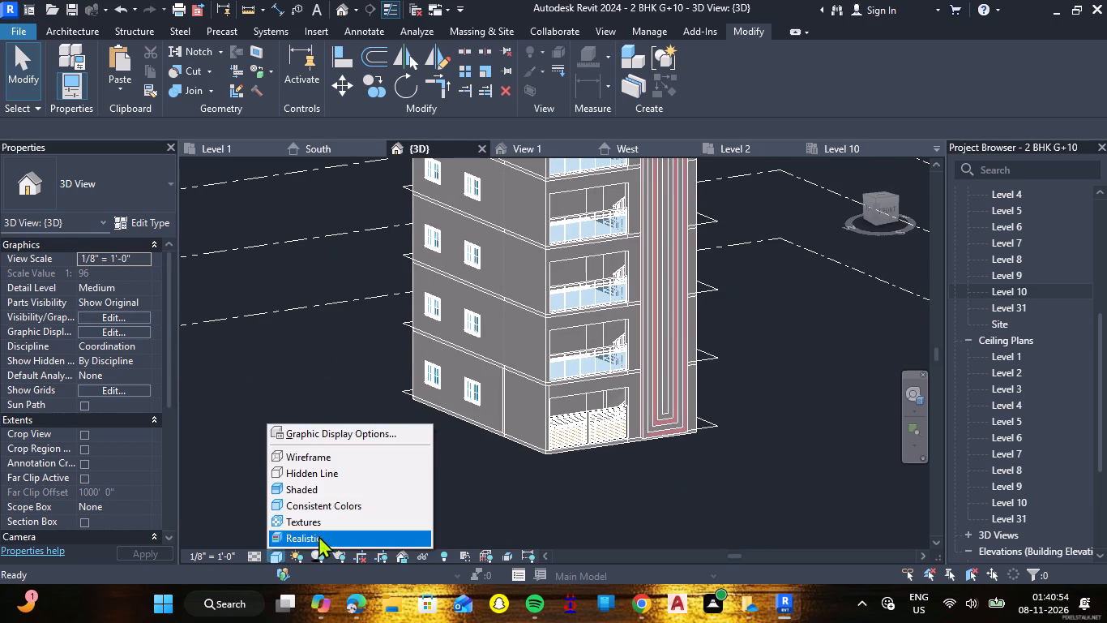
click(318, 539)
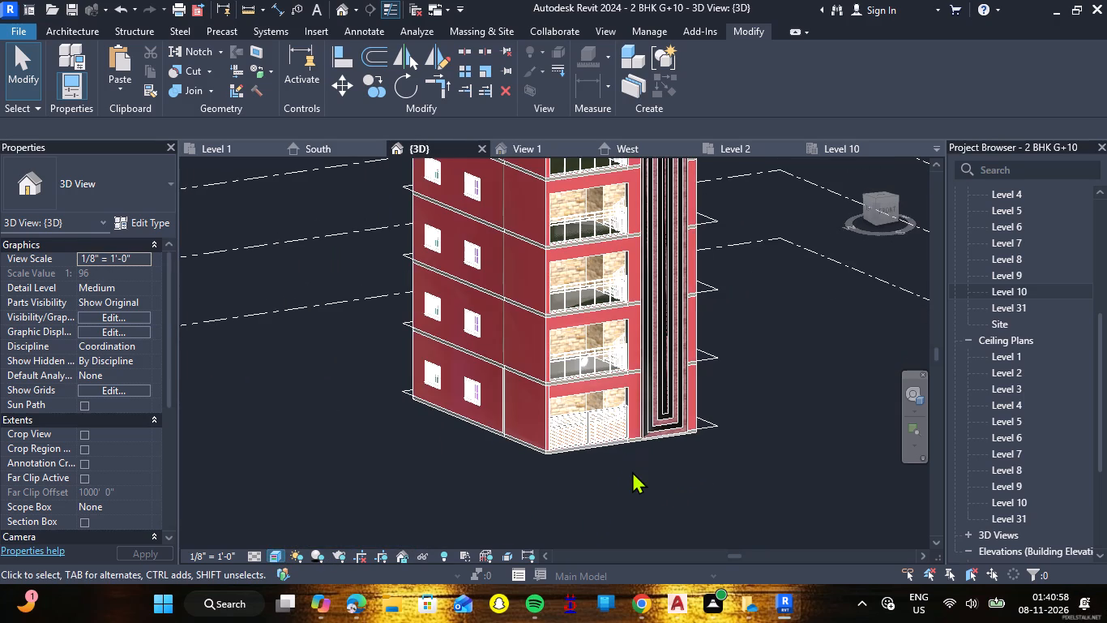
Examine the finished ground-floor gate from several angles in the 3D view, ending with the straight Front orientation.
scroll(640, 461, down, 2)
drag(630, 481, 629, 481)
shift+right_drag(629, 481, 574, 463)
drag(629, 481, 574, 463)
scroll(612, 449, up, 7)
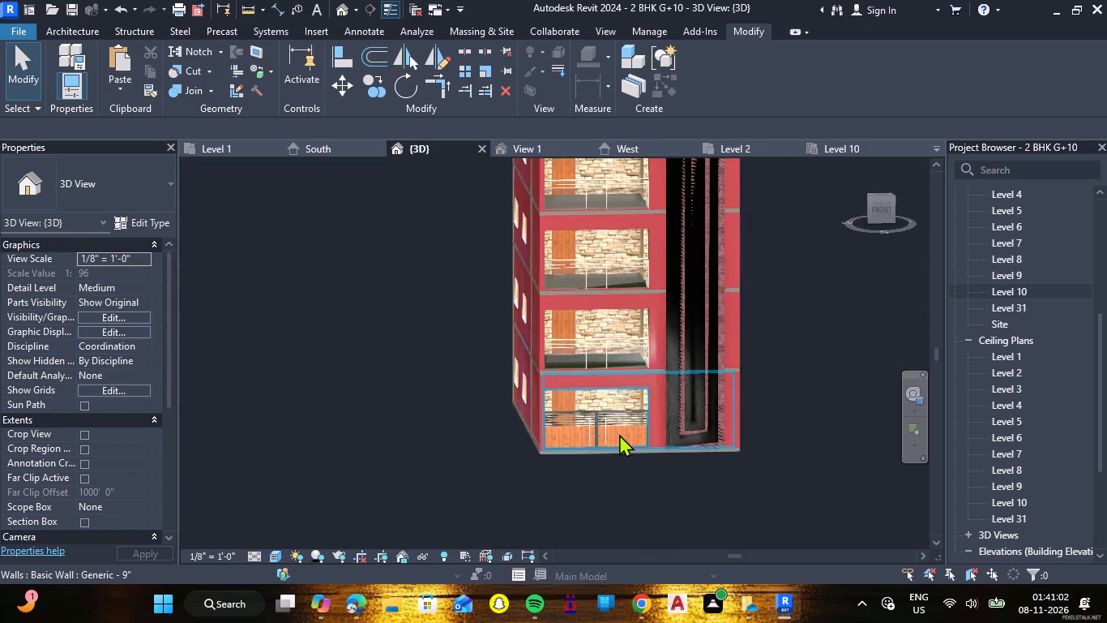
scroll(529, 347, up, 7)
shift+drag(634, 488, 630, 413)
shift+right_drag(634, 488, 630, 413)
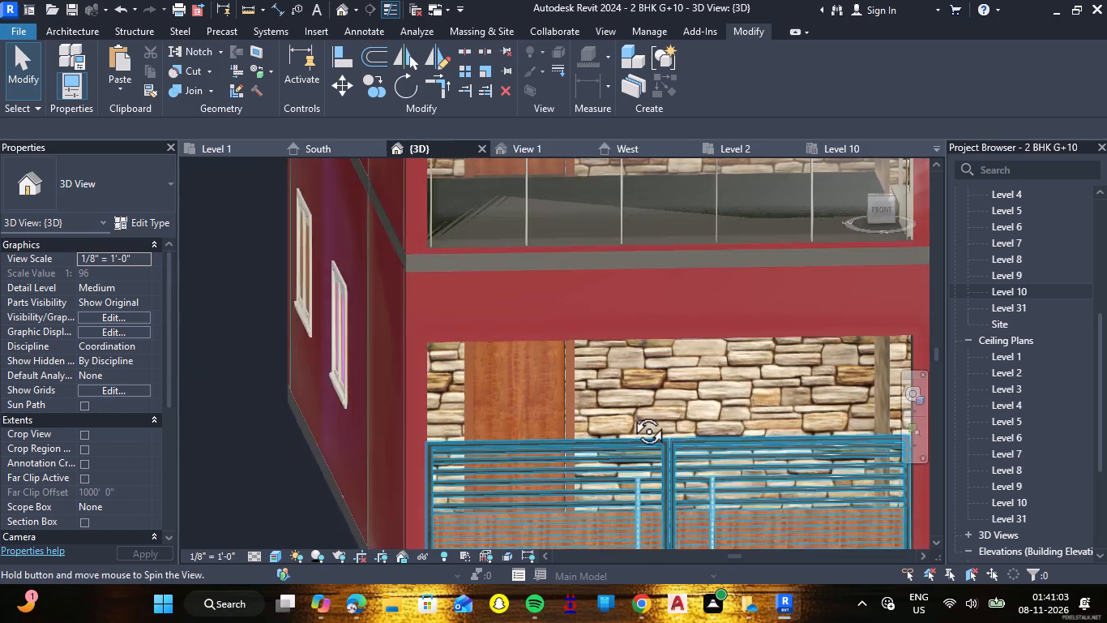
shift+right_drag(630, 413, 630, 382)
shift+drag(630, 413, 630, 382)
scroll(645, 365, down, 8)
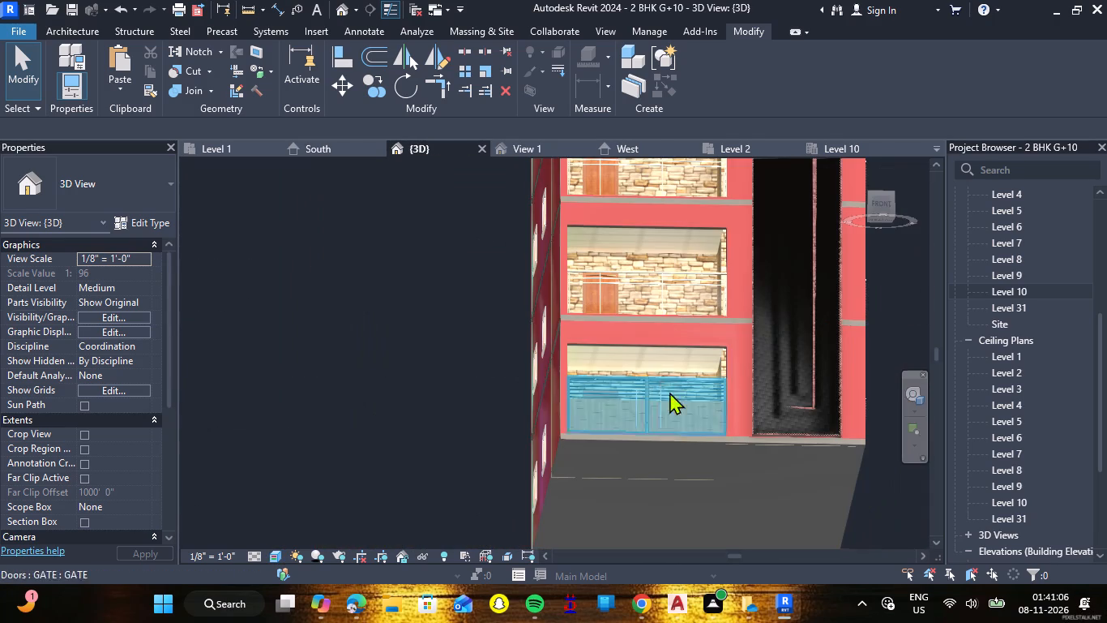
drag(670, 393, 650, 473)
shift+right_drag(670, 393, 650, 473)
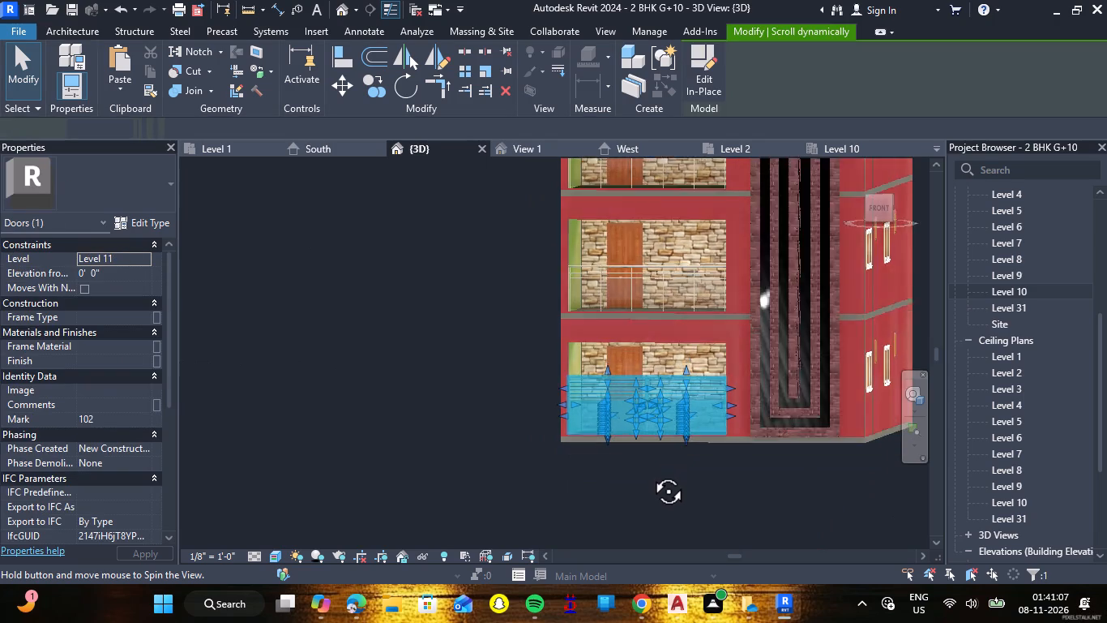
drag(650, 473, 653, 488)
shift+right_drag(650, 473, 653, 488)
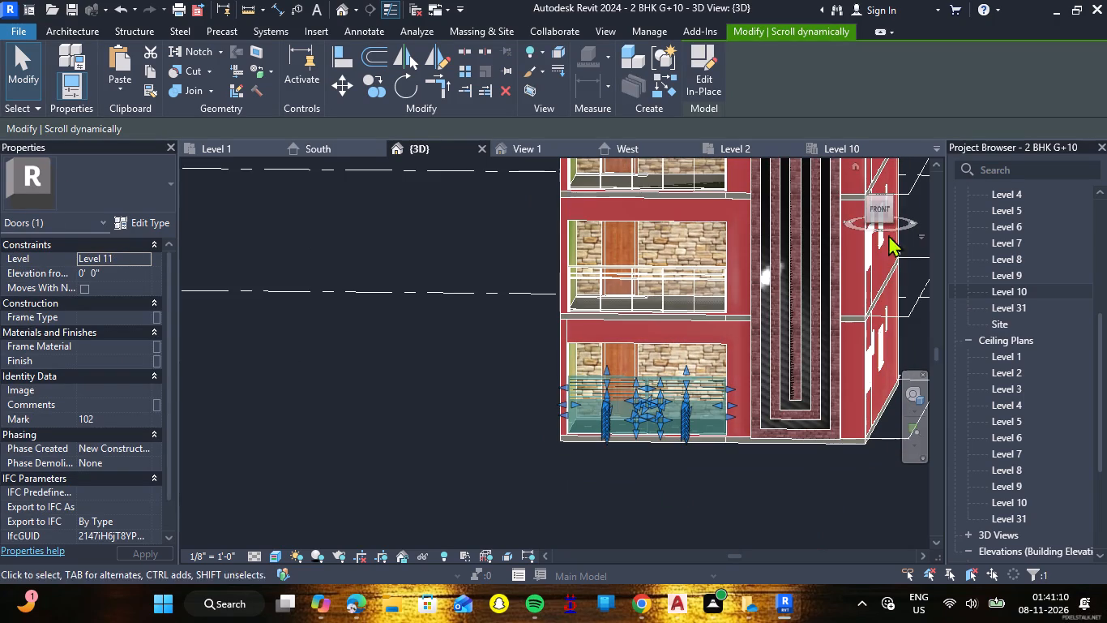
click(881, 215)
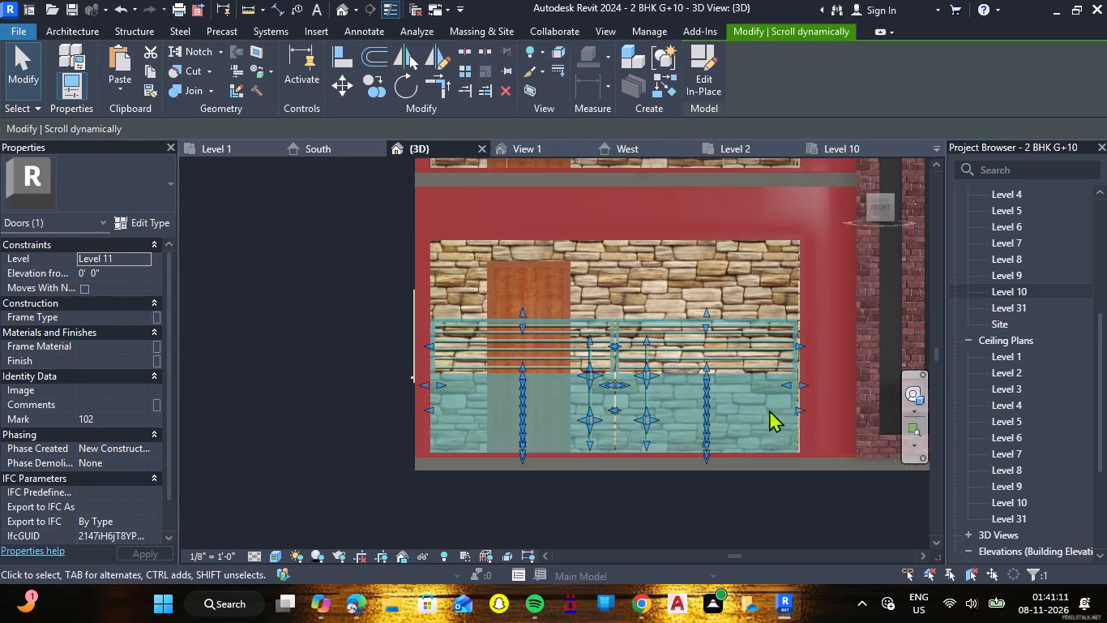
click(742, 481)
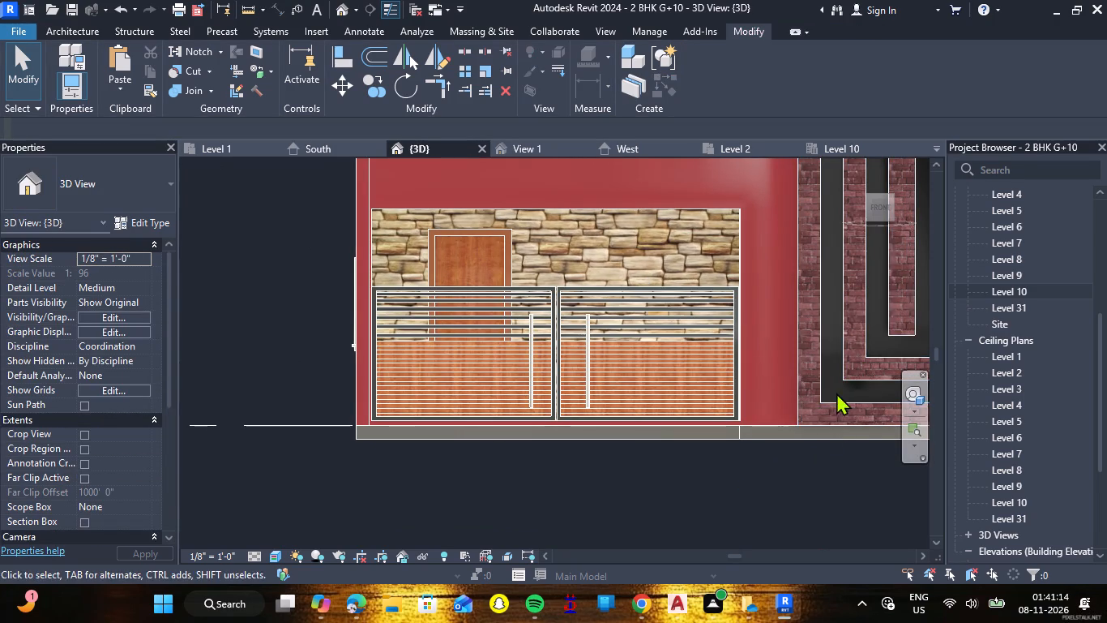
Open the tall U-shaped strip feature beside the balconies, an in-place generic model, for in-place editing.
click(845, 386)
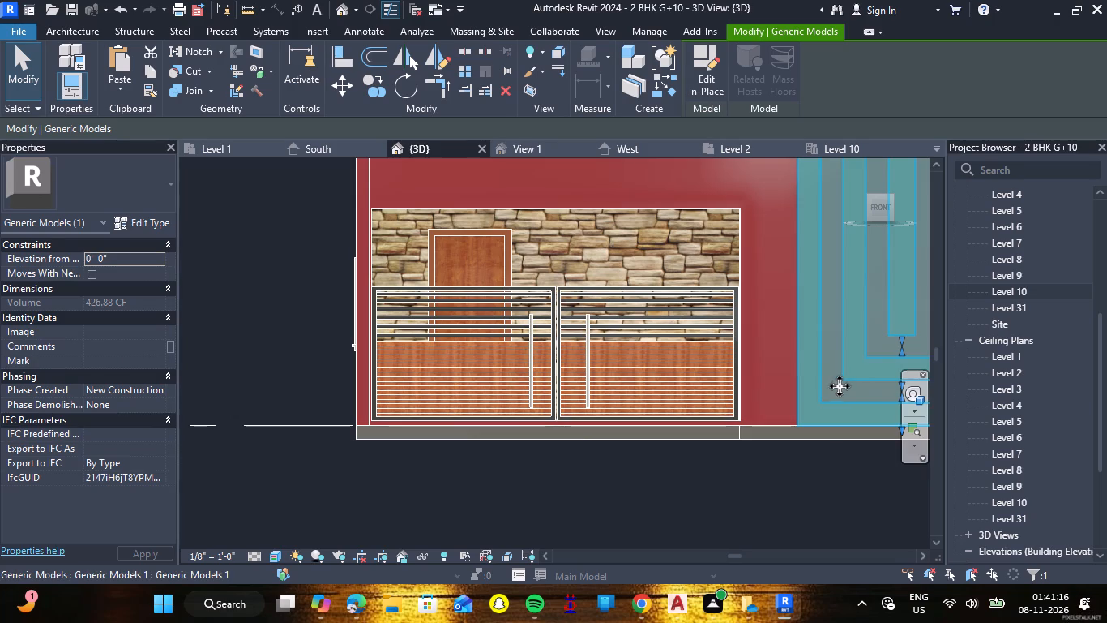
scroll(499, 449, down, 6)
scroll(657, 453, down, 2)
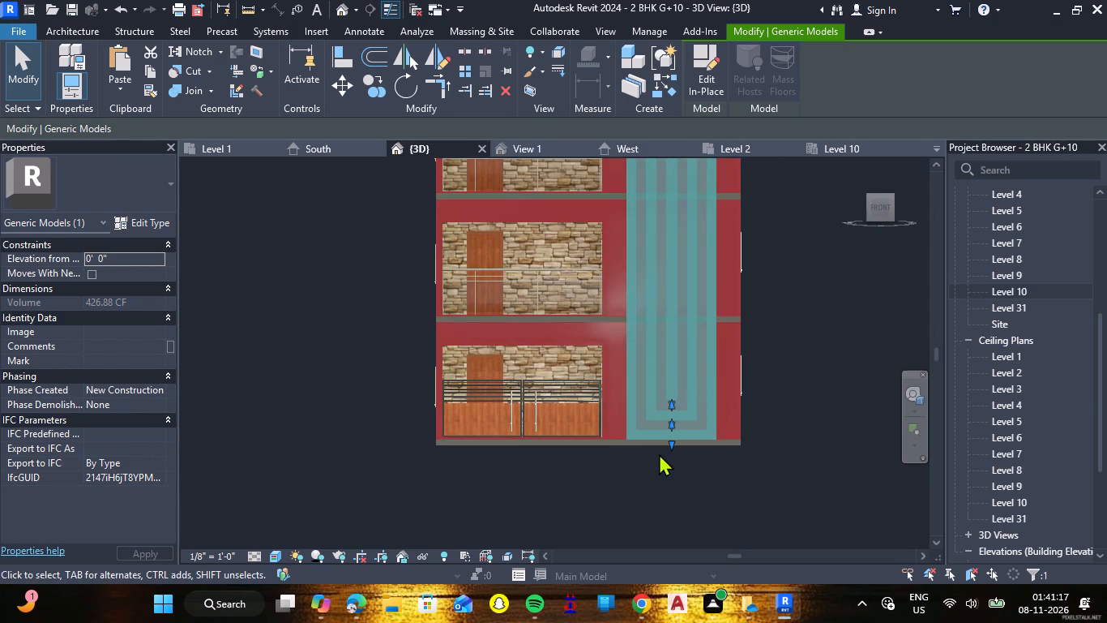
scroll(707, 349, down, 3)
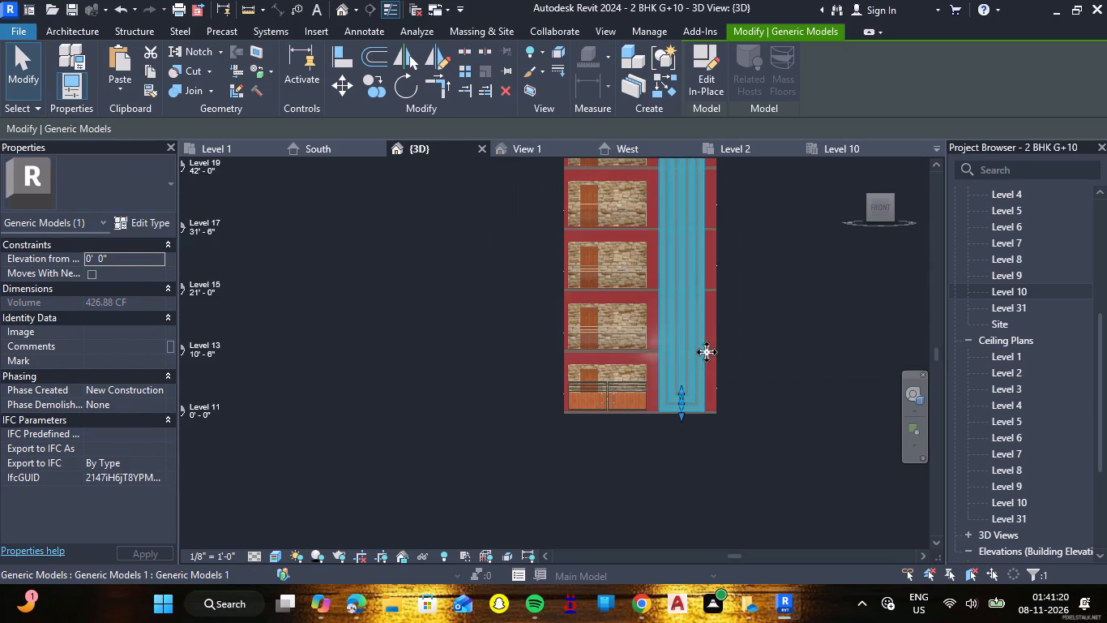
click(716, 87)
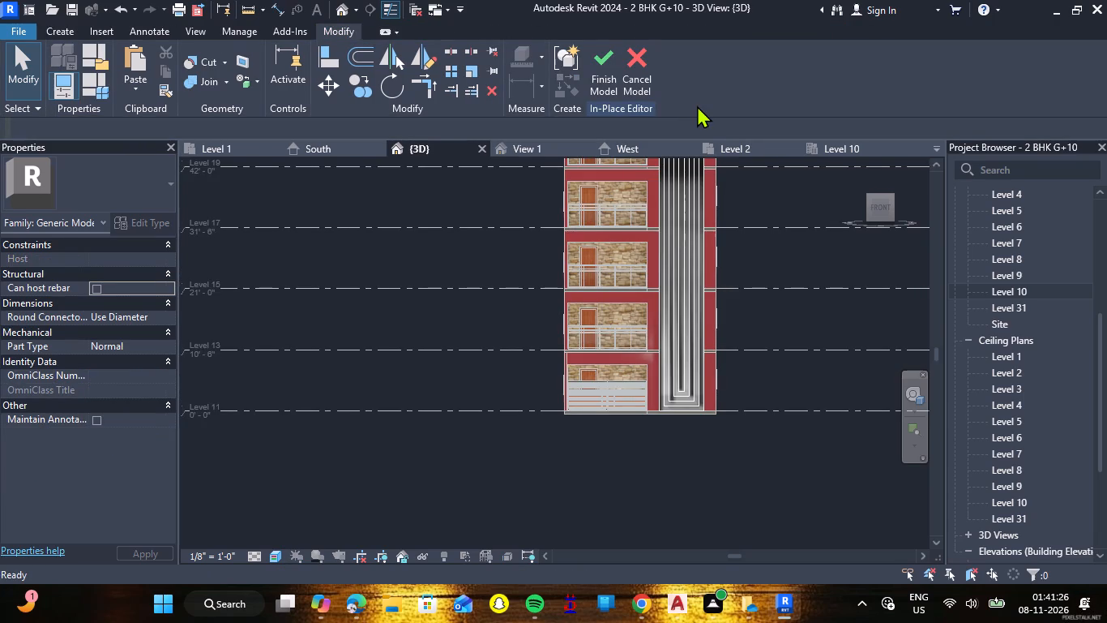
Create a new material named DESIGN from the material setting of the strip feature's solid extrusion.
scroll(699, 395, up, 13)
click(733, 471)
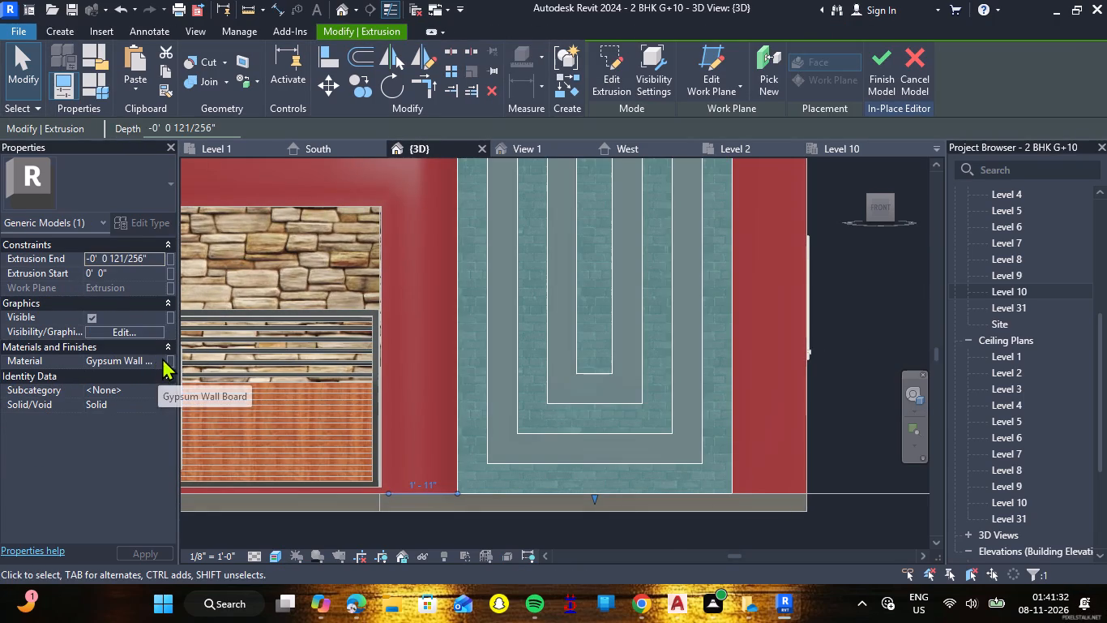
click(162, 358)
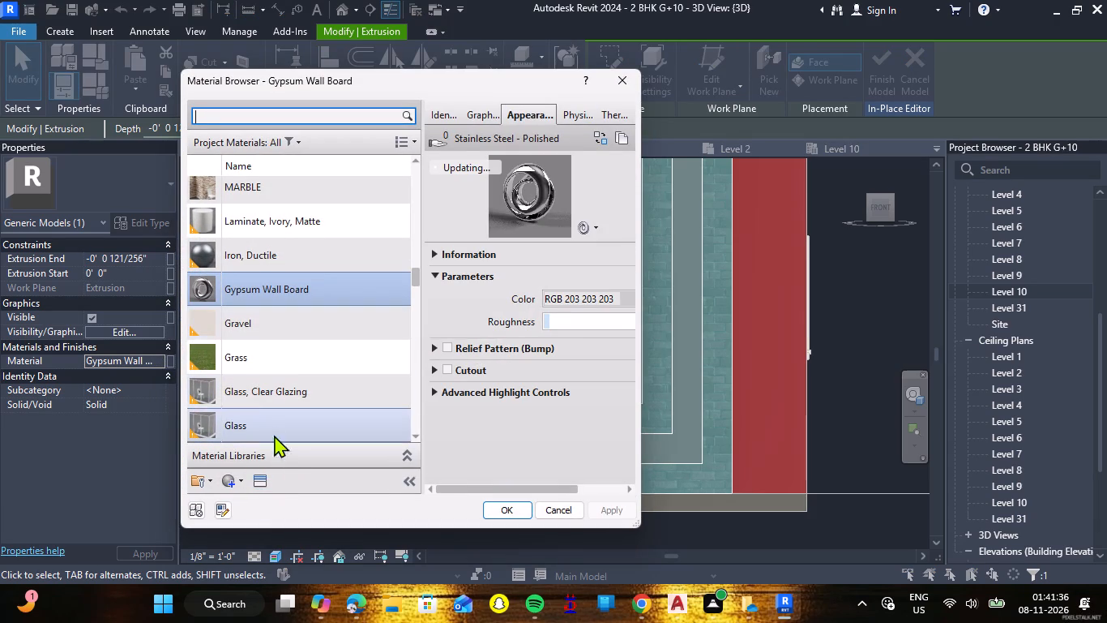
click(239, 482)
click(245, 492)
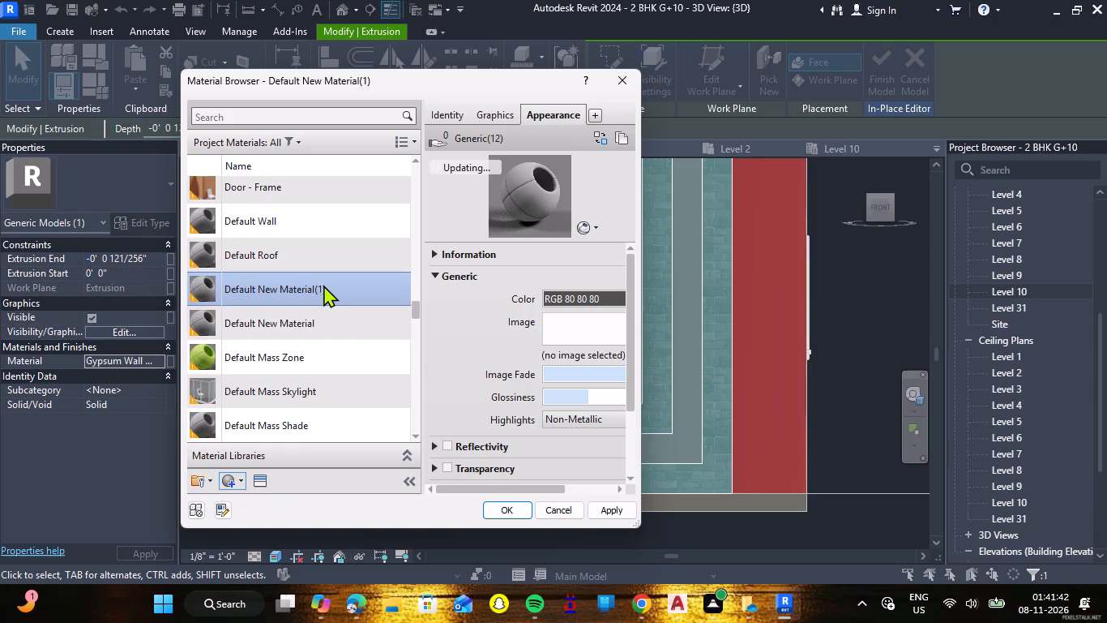
right_click(324, 284)
click(366, 342)
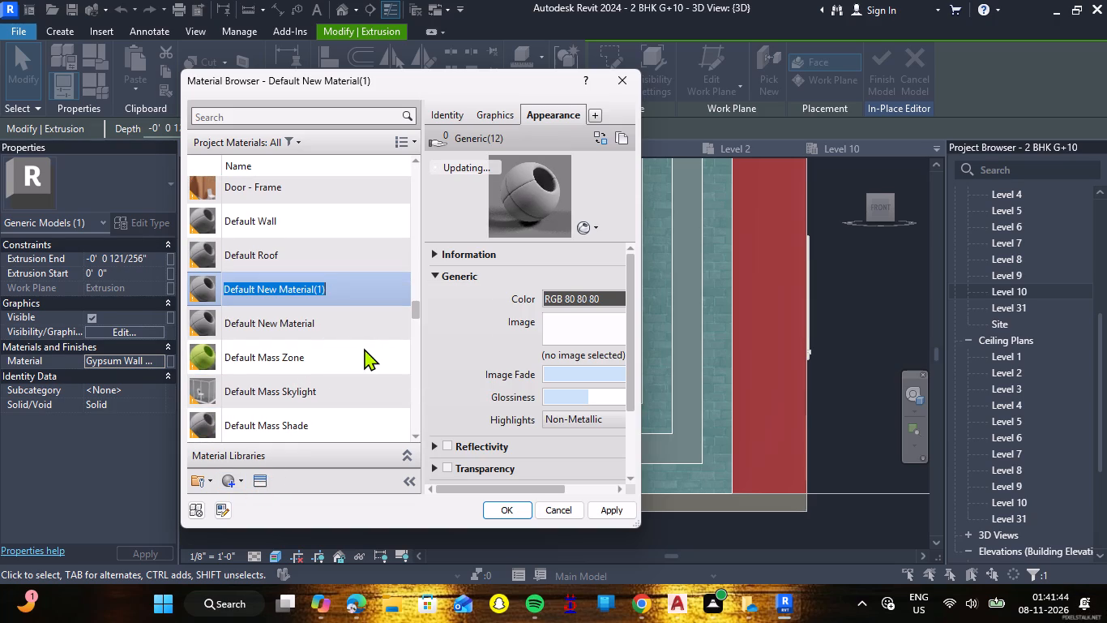
key(BackSpace)
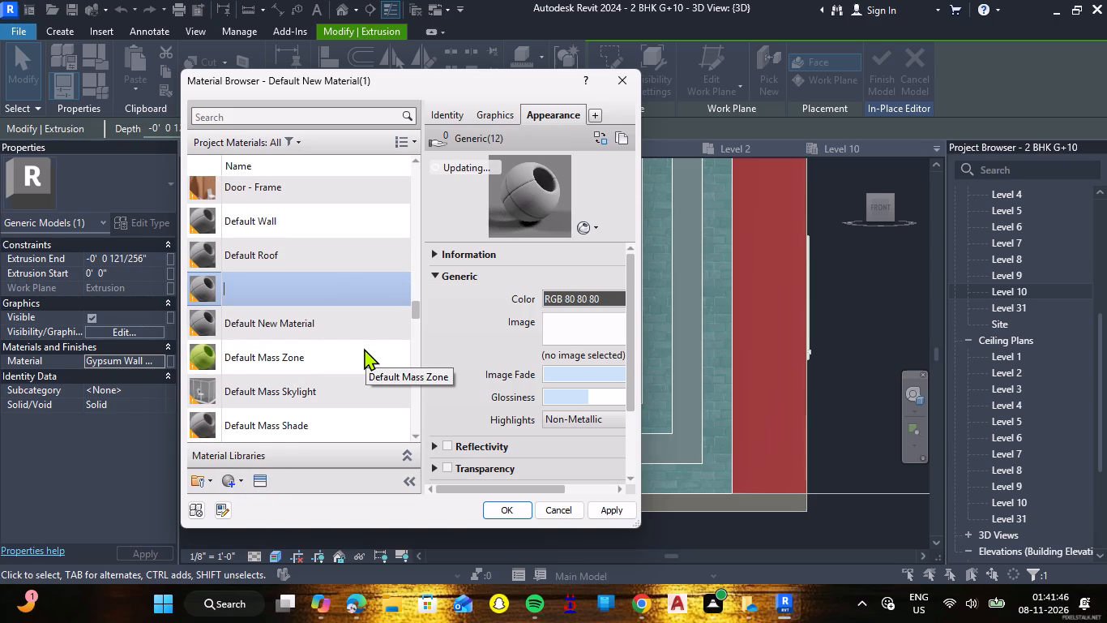
text(DESIGN)
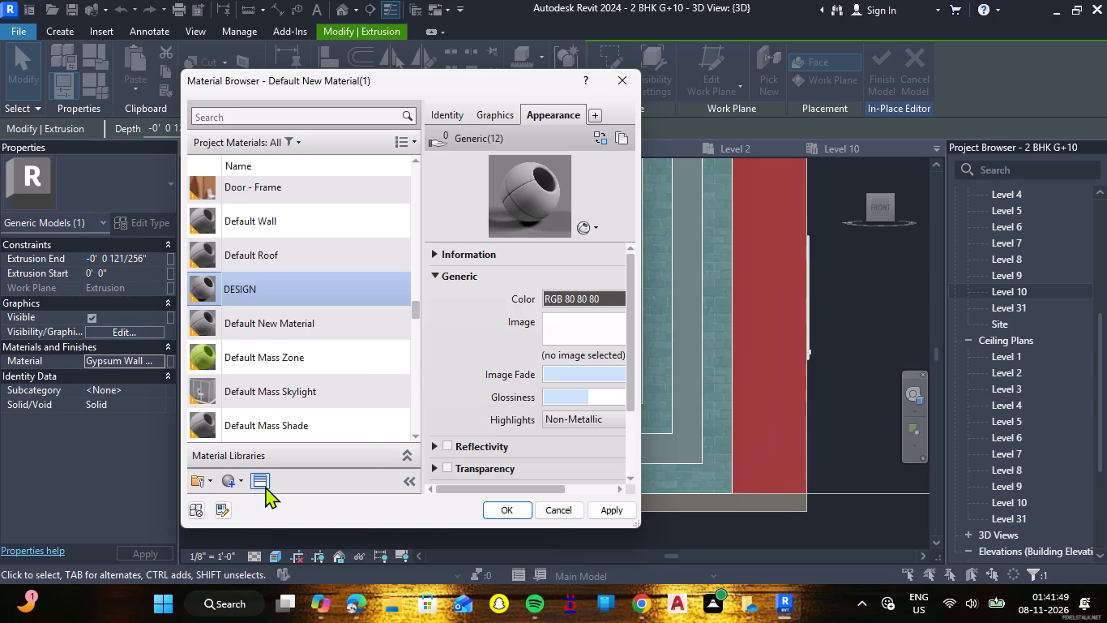
Give the DESIGN material the Floral White appearance from the Wall Covering library and apply it to the strip feature's extrusion.
click(265, 486)
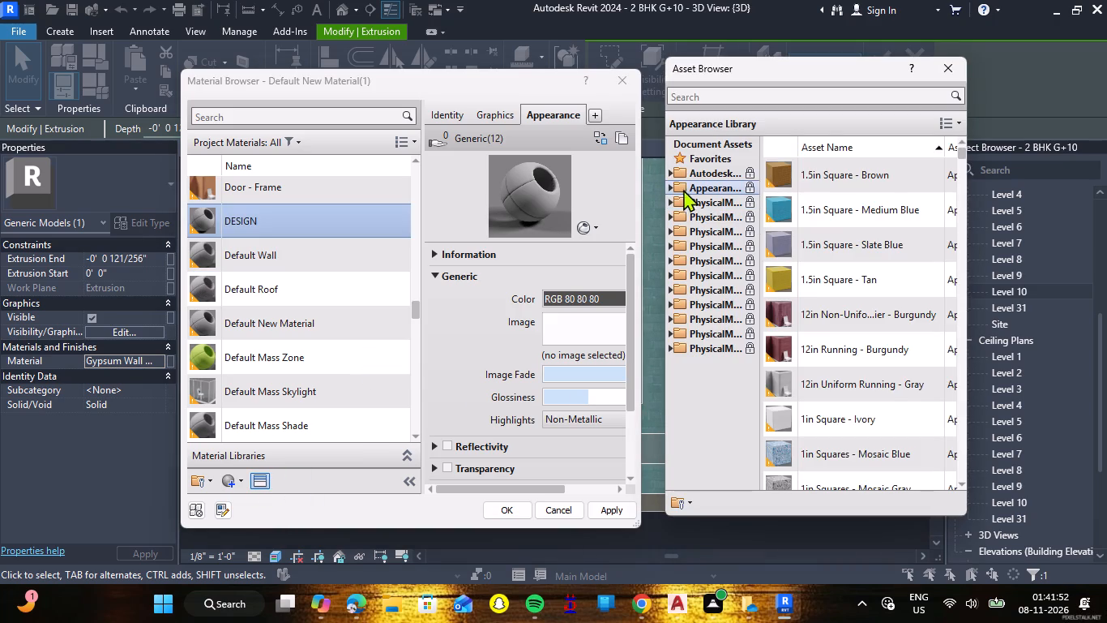
click(673, 188)
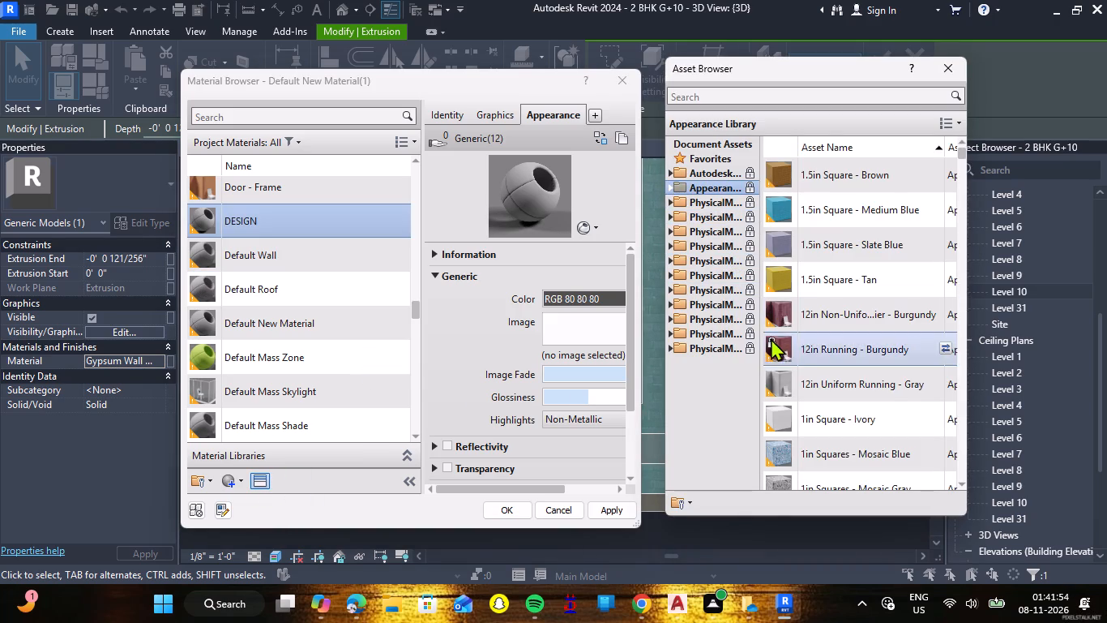
double_click(690, 190)
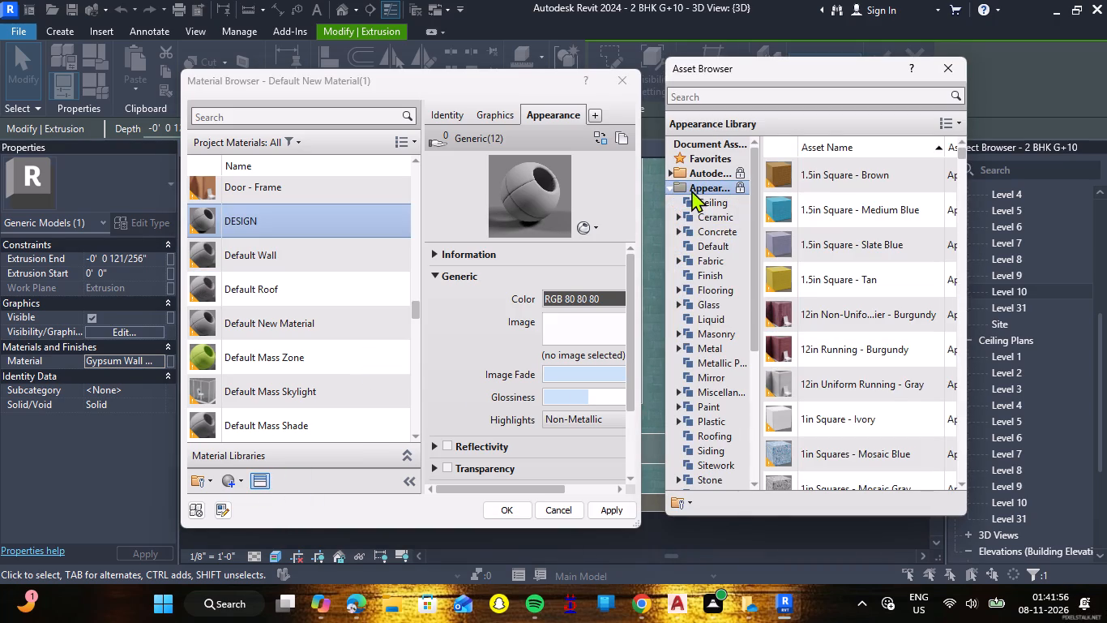
scroll(714, 277, down, 1)
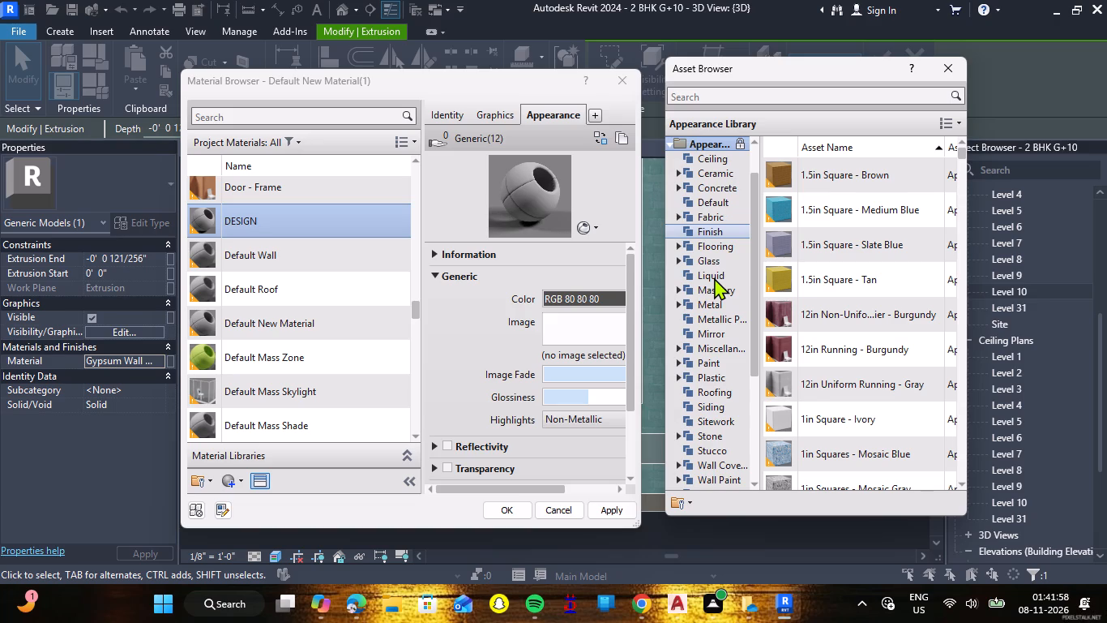
scroll(714, 276, down, 3)
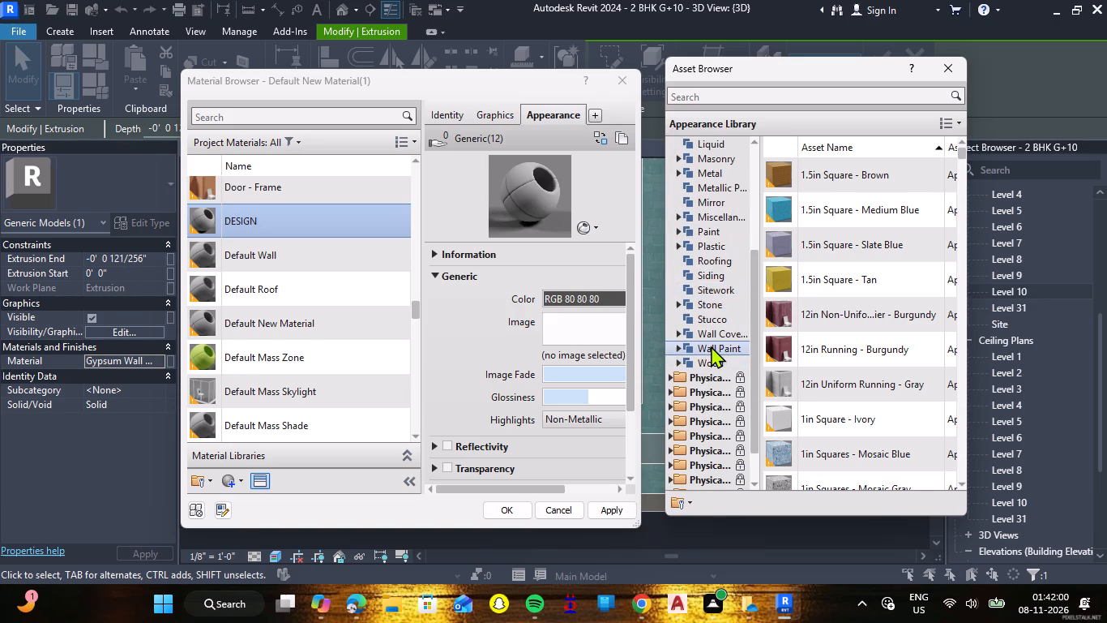
click(711, 335)
click(810, 355)
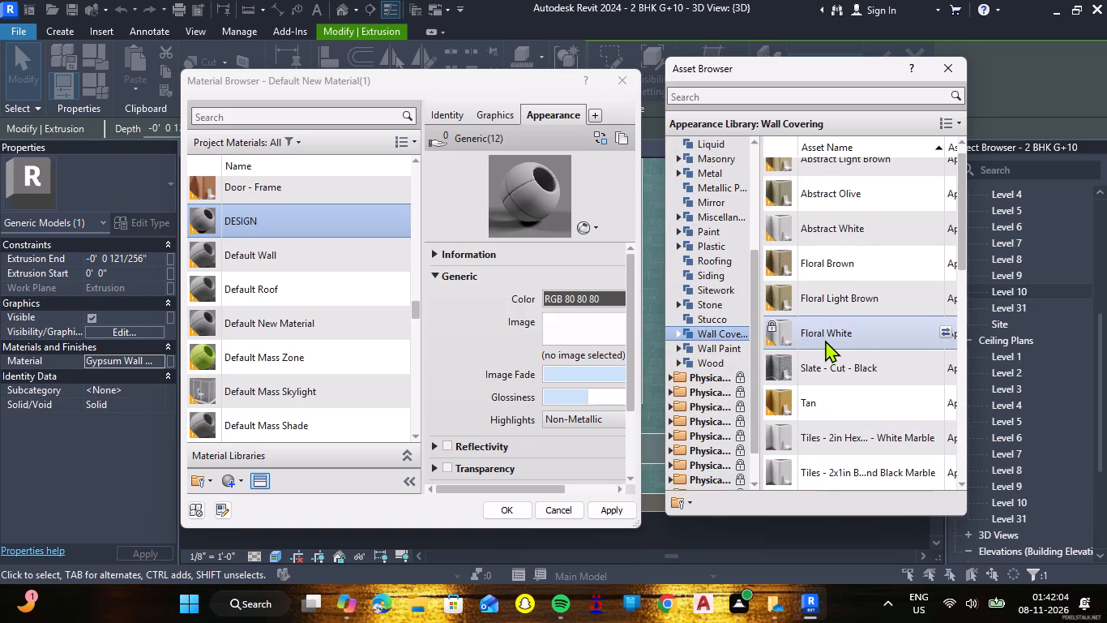
double_click(825, 340)
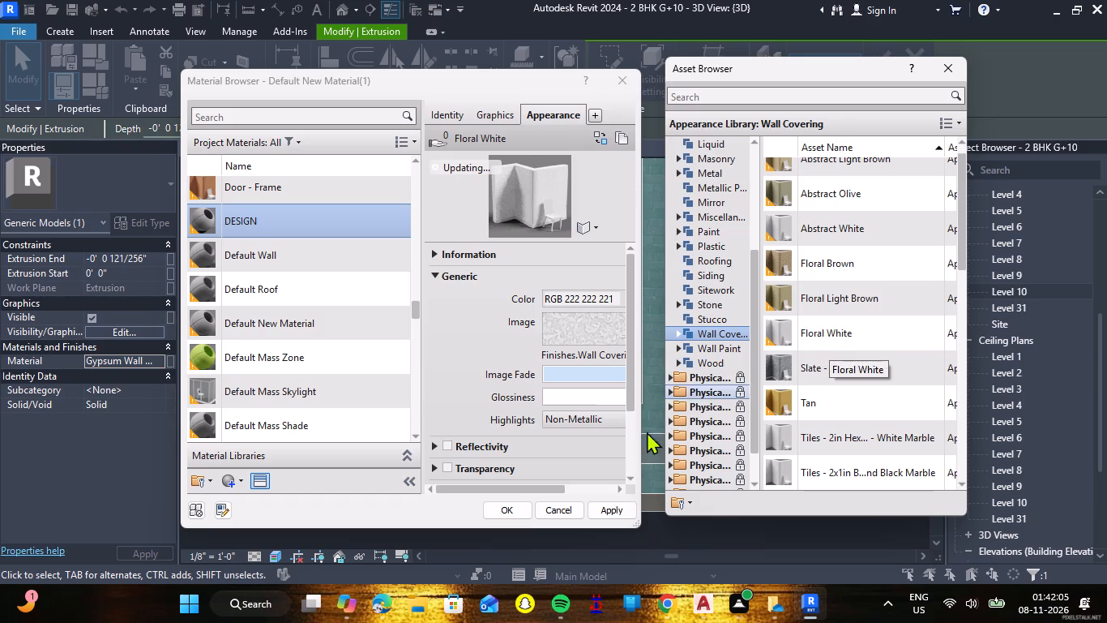
click(512, 509)
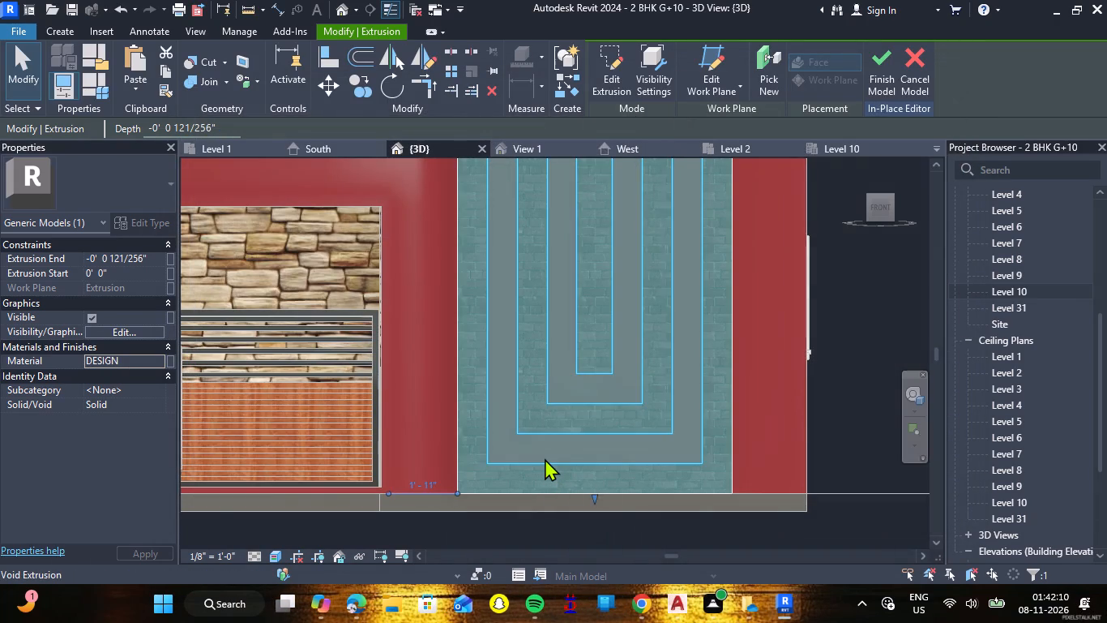
click(848, 458)
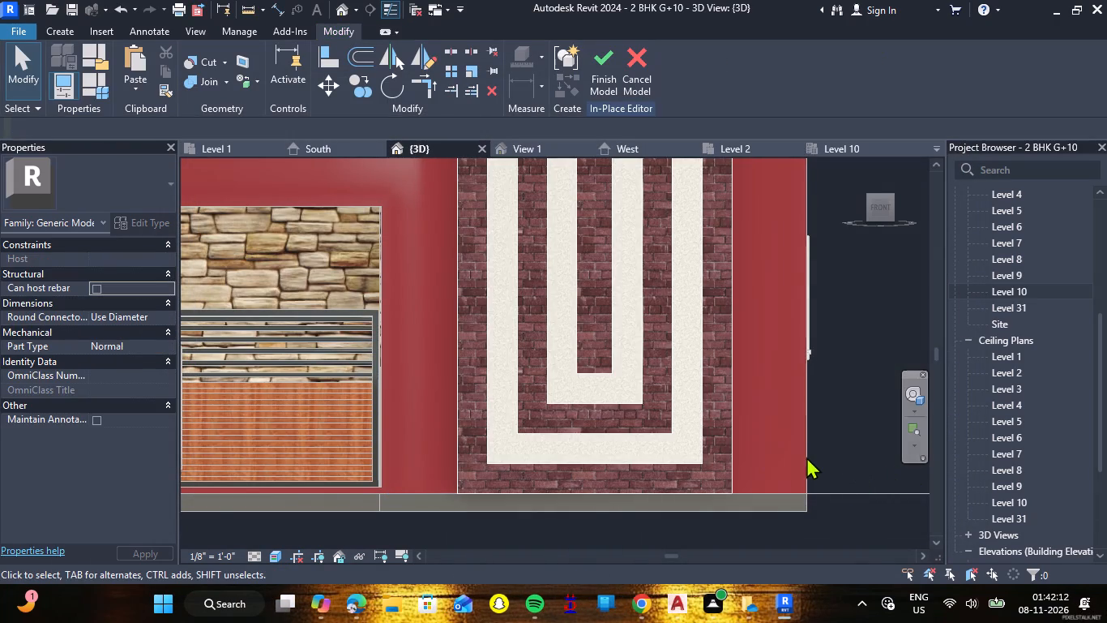
Finish the in-place model of the façade strip feature.
scroll(804, 420, down, 10)
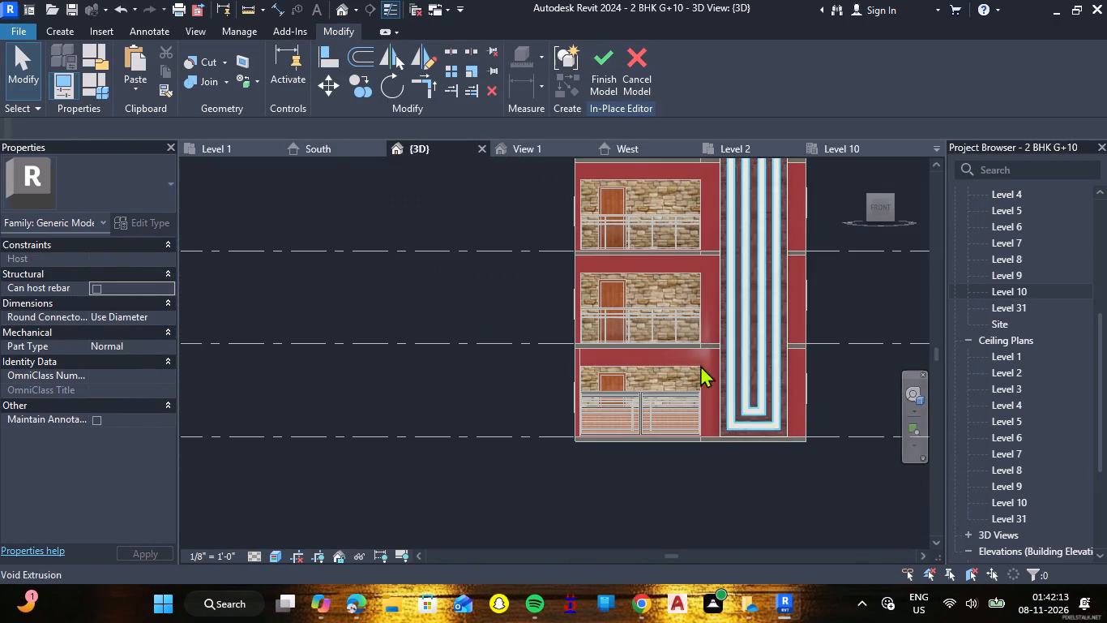
scroll(626, 286, up, 7)
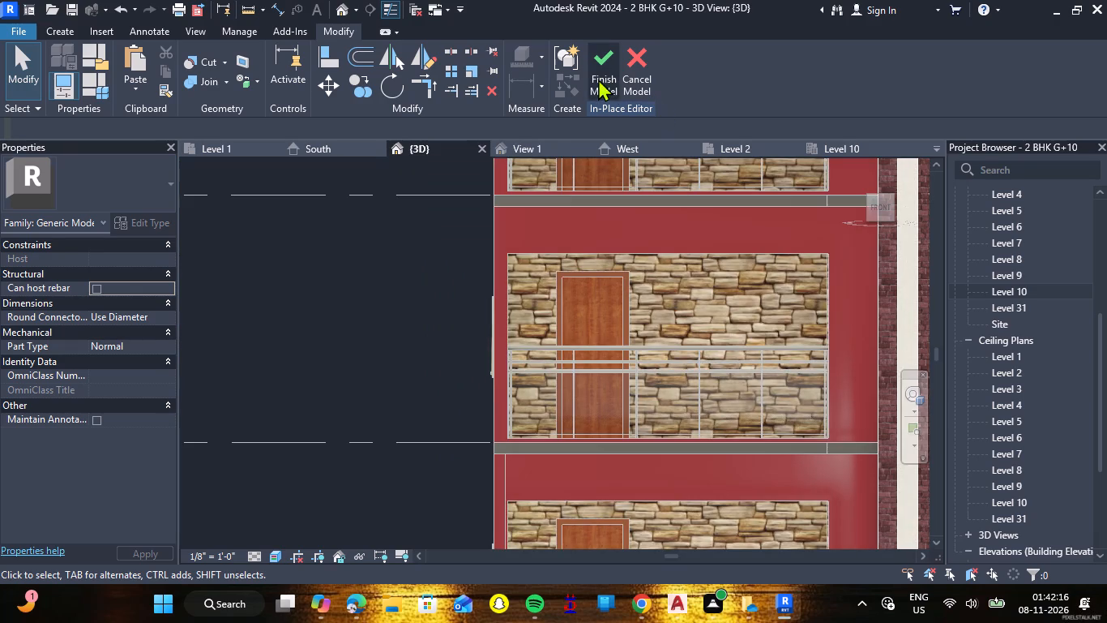
click(595, 78)
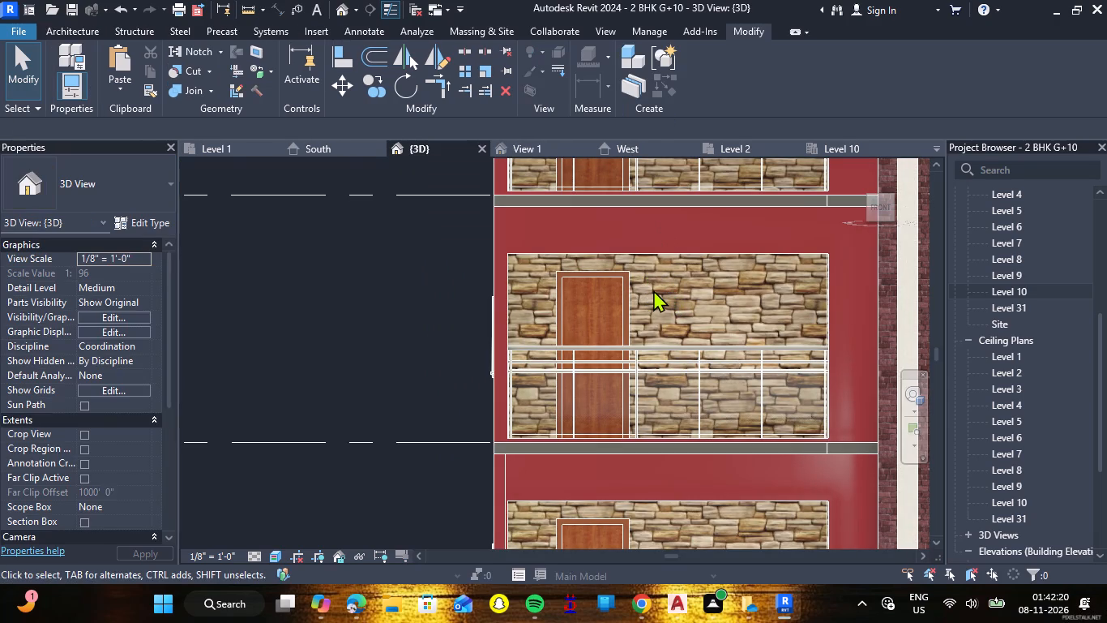
Set the Height of the Single-Flush 2'7" door type to 6' 0", starting from the Level 13 balcony door.
click(612, 280)
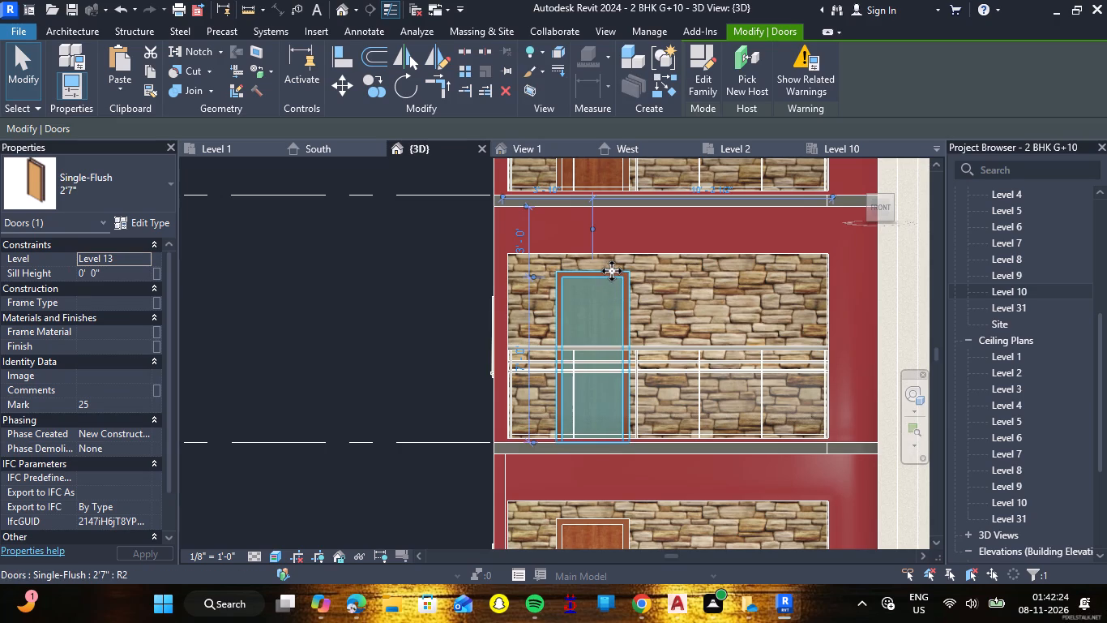
scroll(605, 267, up, 7)
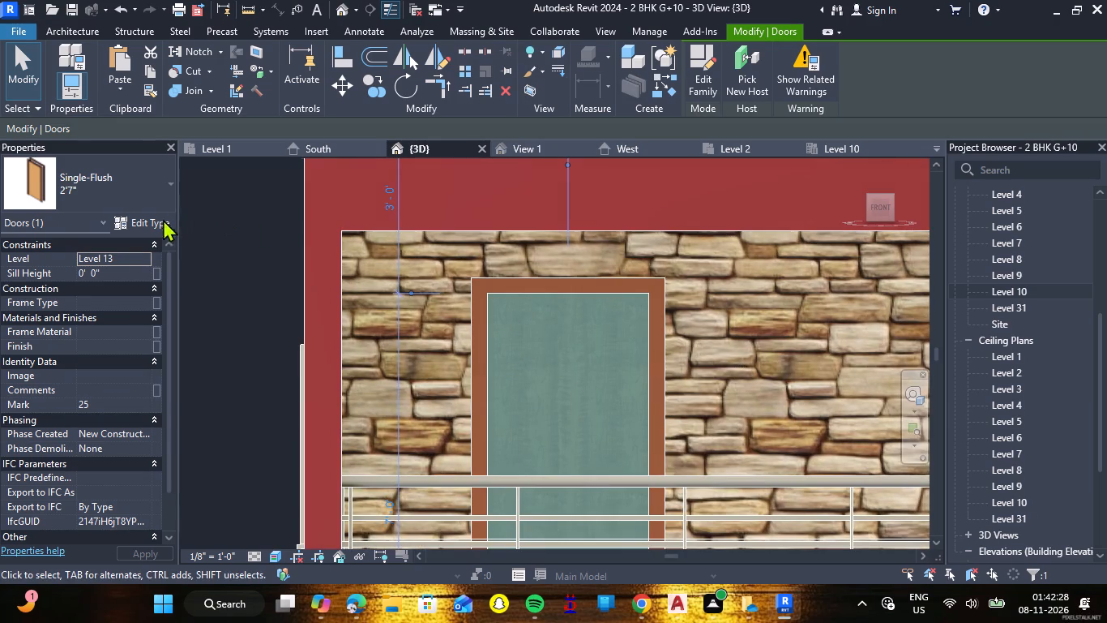
click(152, 228)
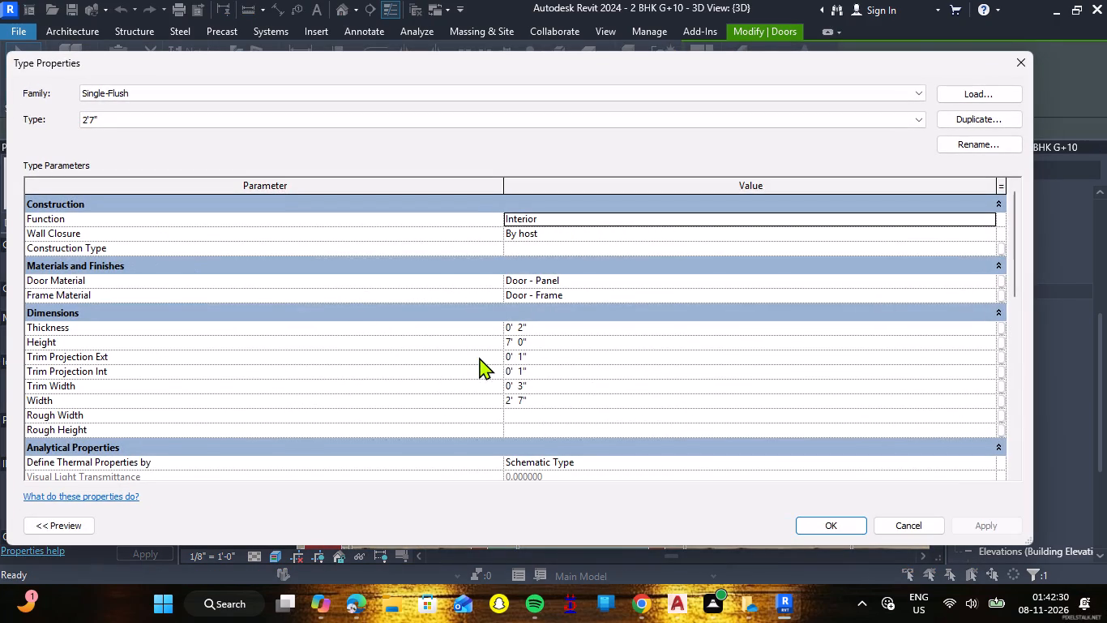
click(544, 340)
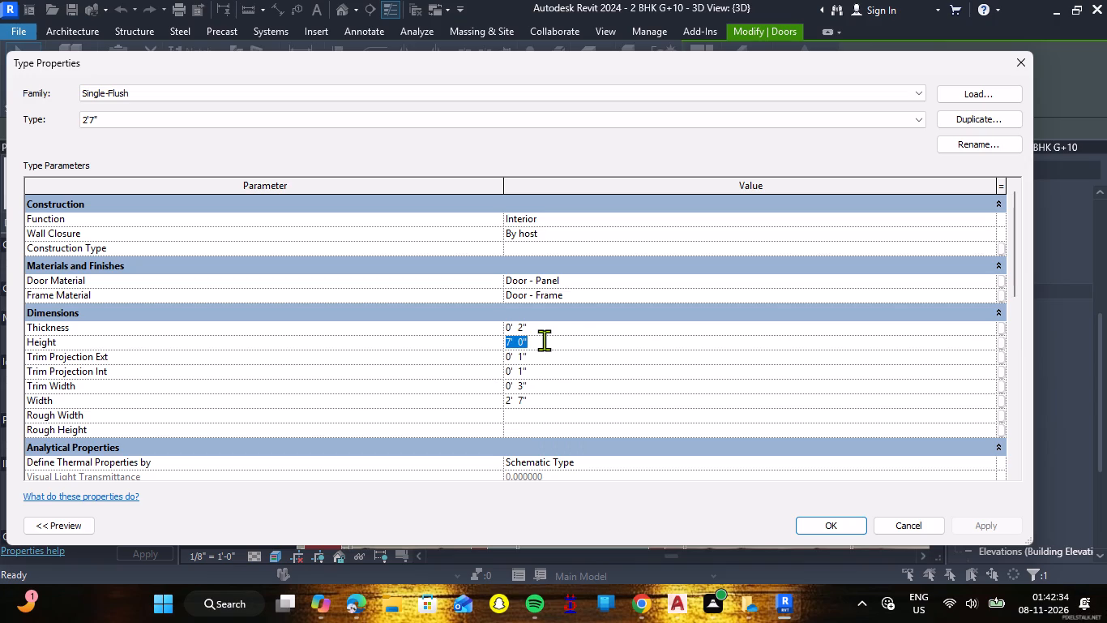
text(6')
key(Return)
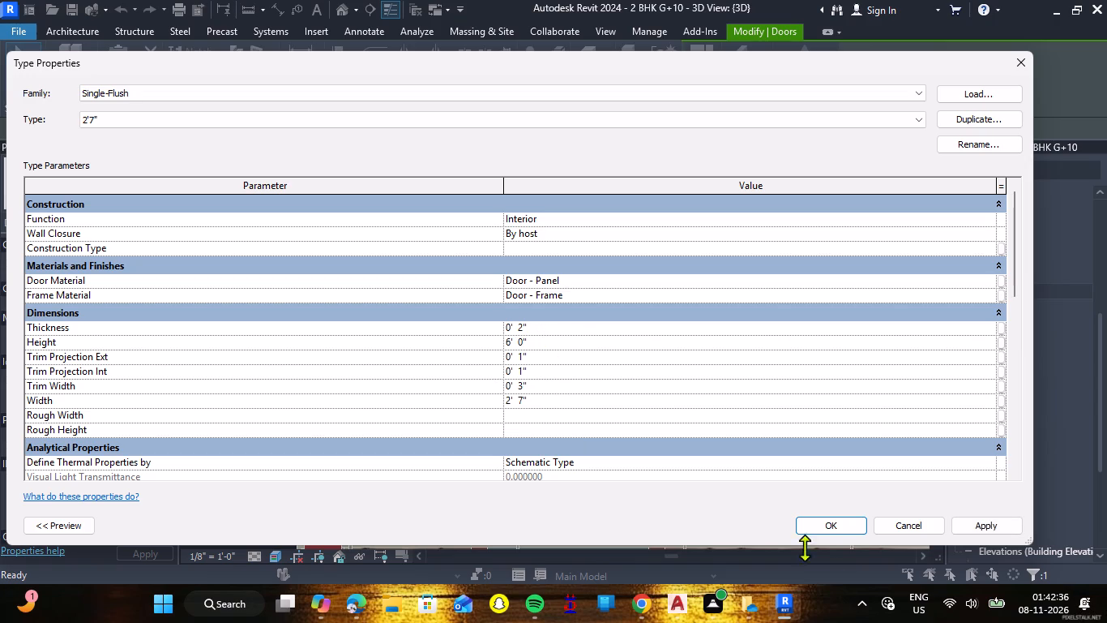
click(823, 526)
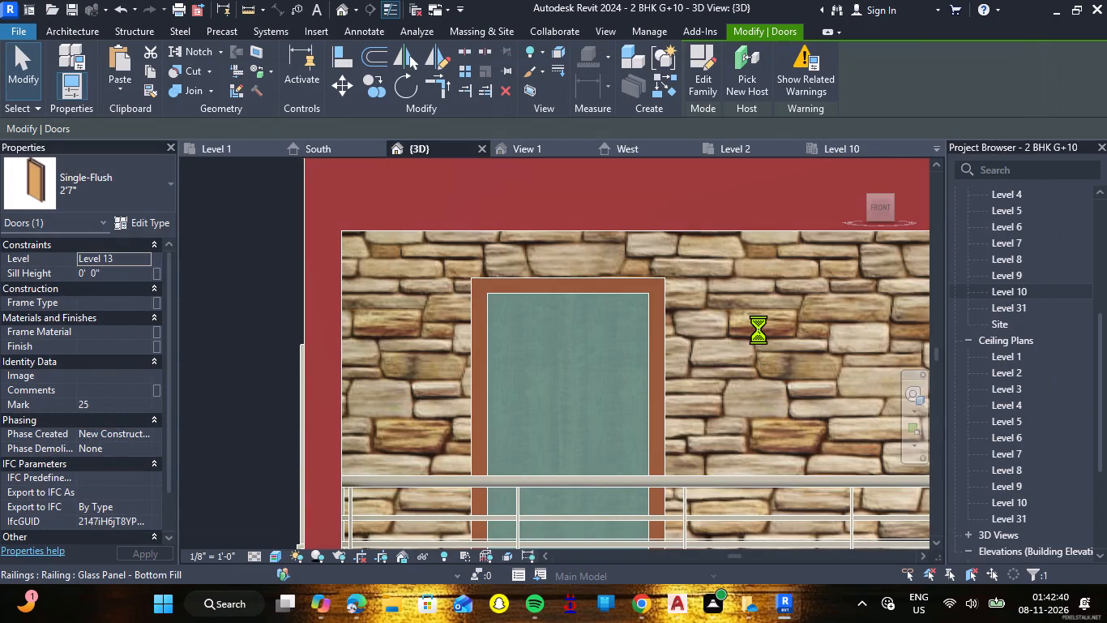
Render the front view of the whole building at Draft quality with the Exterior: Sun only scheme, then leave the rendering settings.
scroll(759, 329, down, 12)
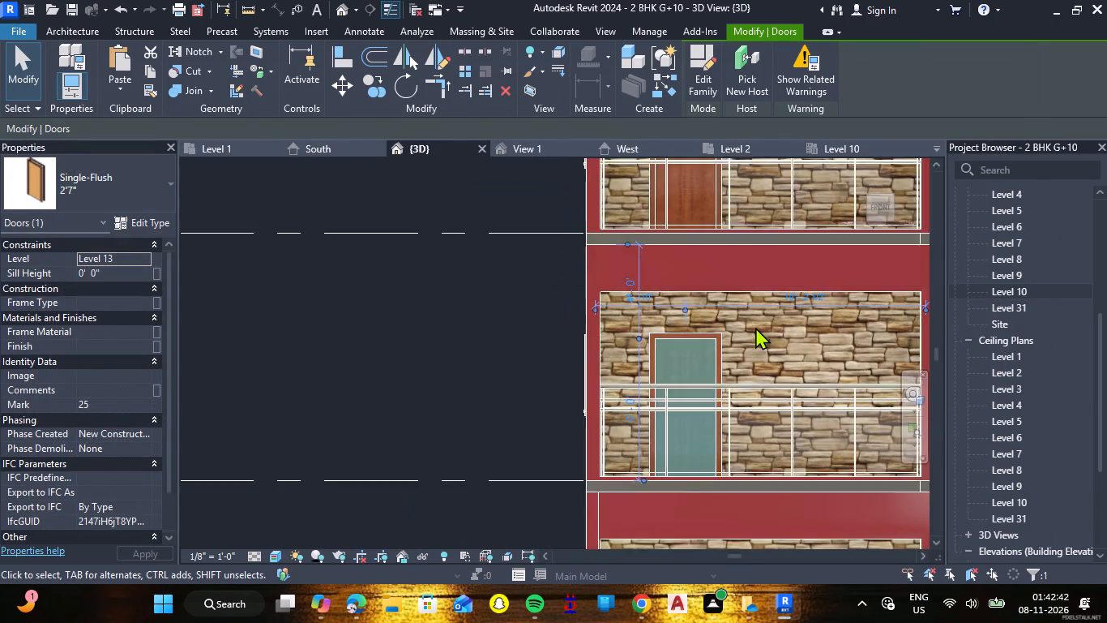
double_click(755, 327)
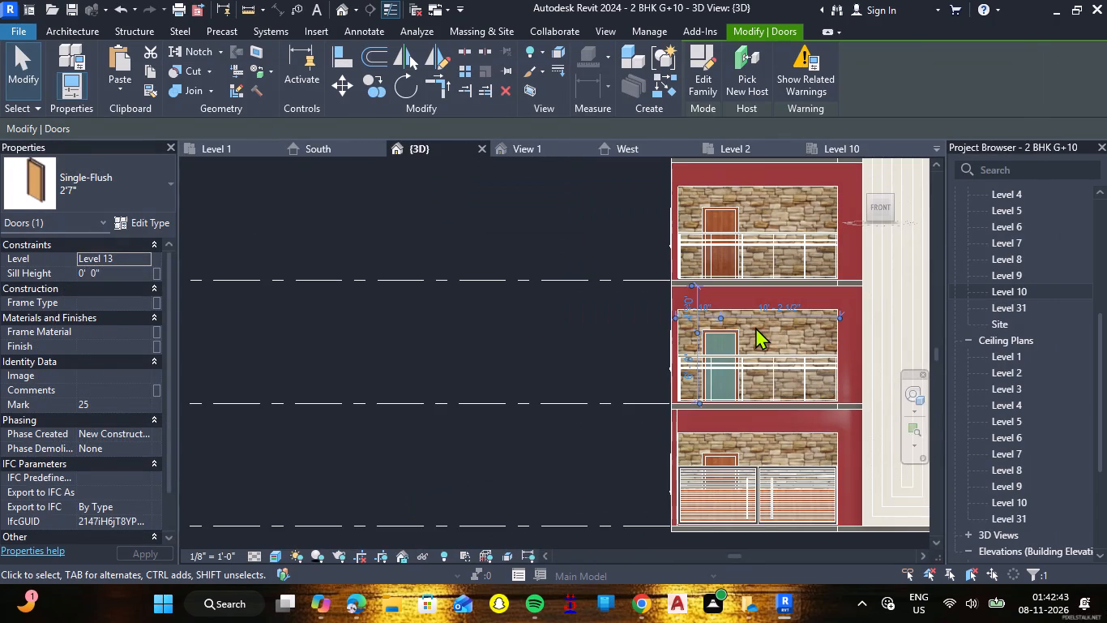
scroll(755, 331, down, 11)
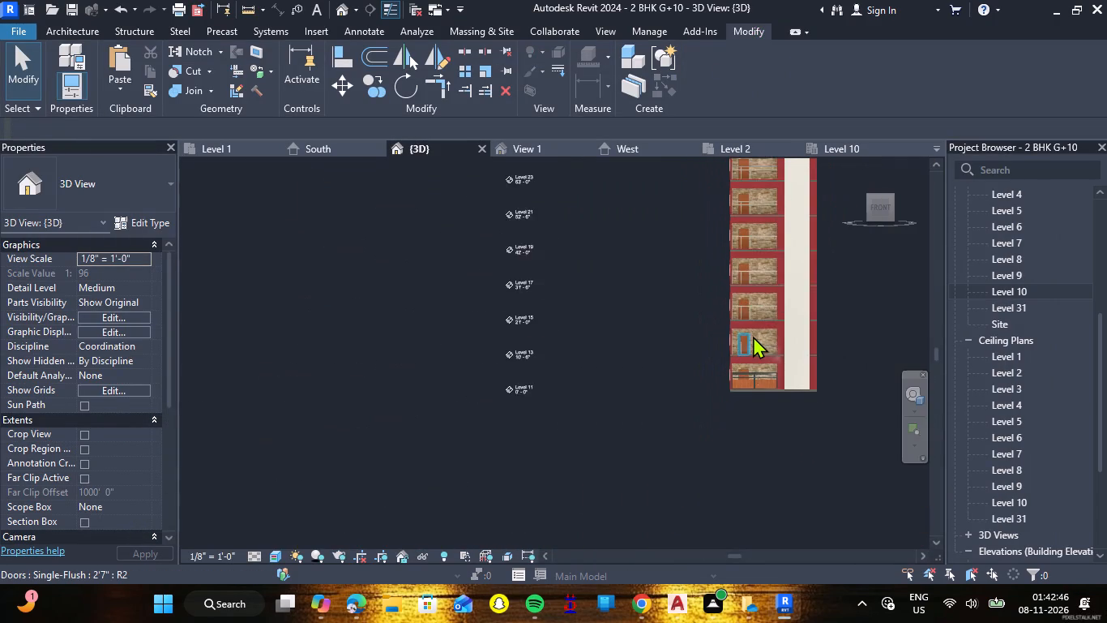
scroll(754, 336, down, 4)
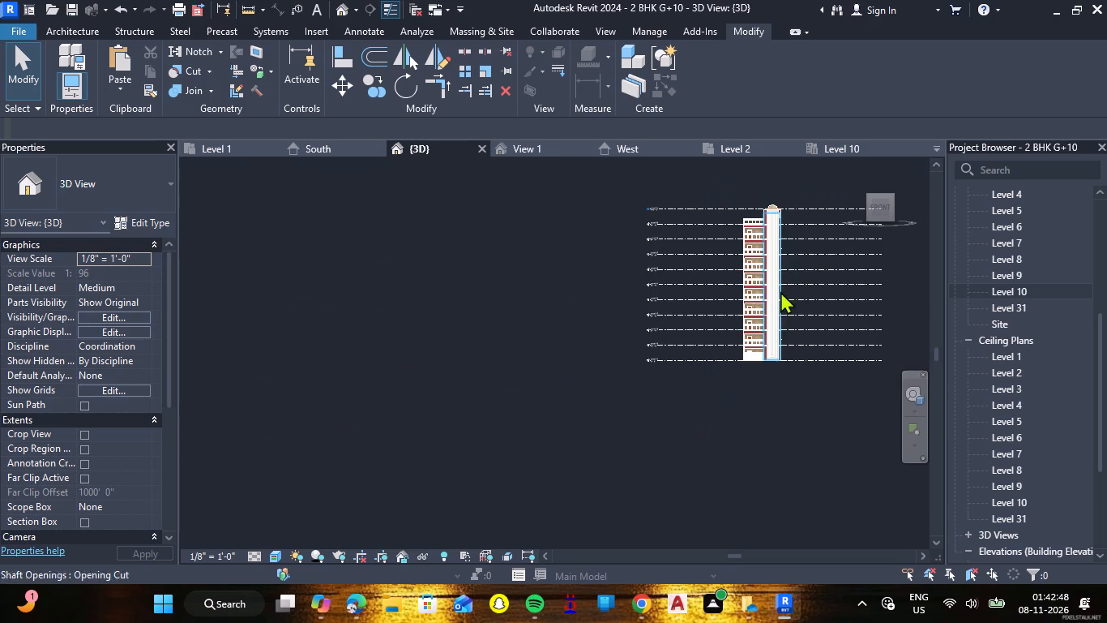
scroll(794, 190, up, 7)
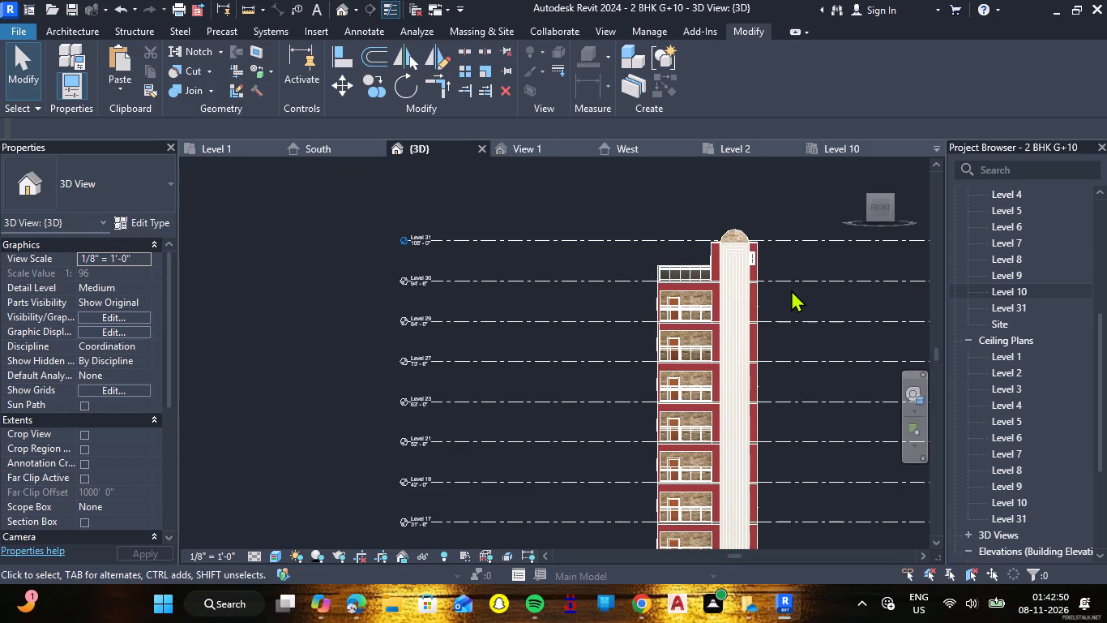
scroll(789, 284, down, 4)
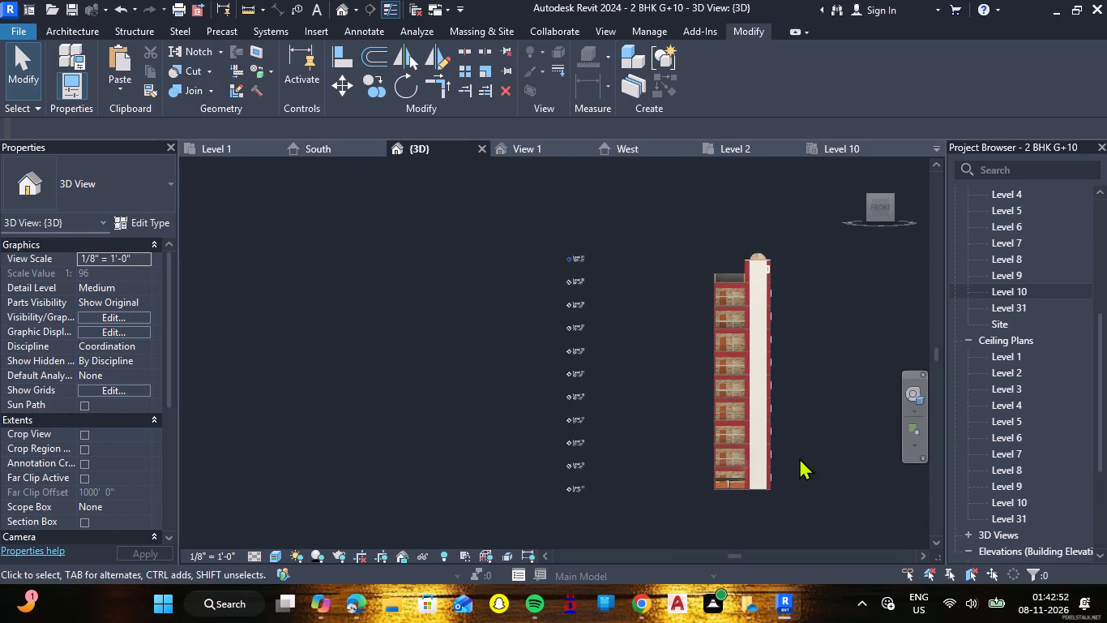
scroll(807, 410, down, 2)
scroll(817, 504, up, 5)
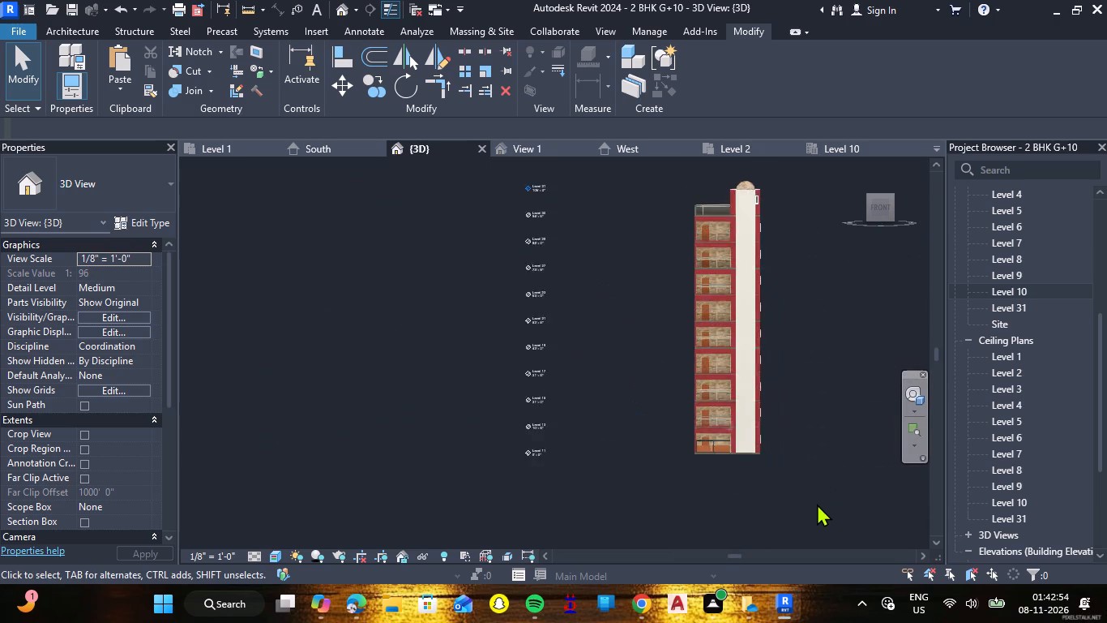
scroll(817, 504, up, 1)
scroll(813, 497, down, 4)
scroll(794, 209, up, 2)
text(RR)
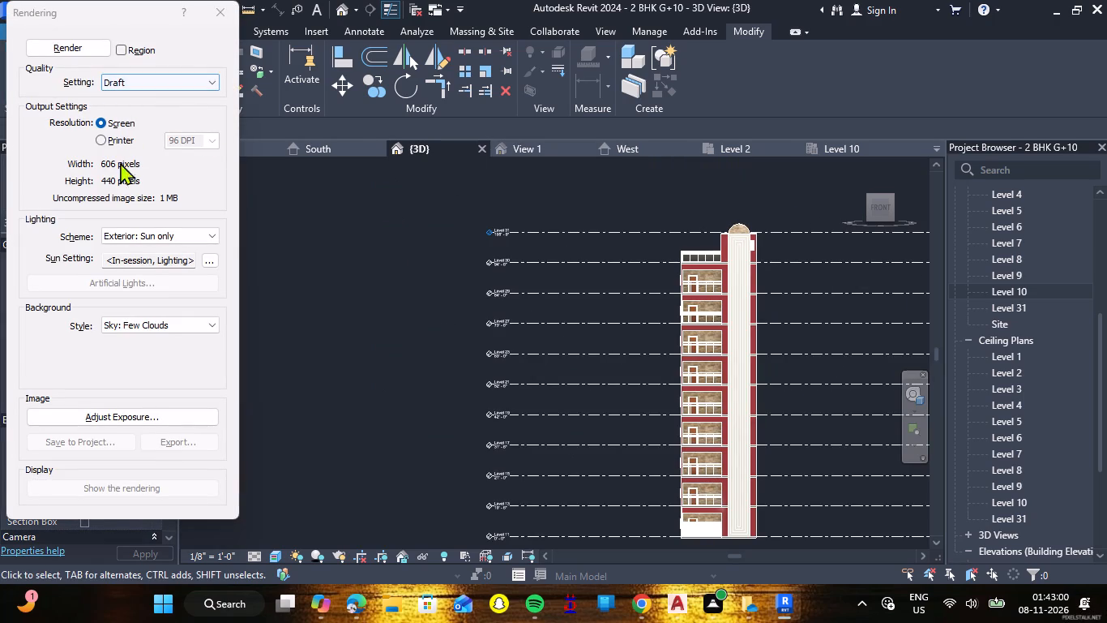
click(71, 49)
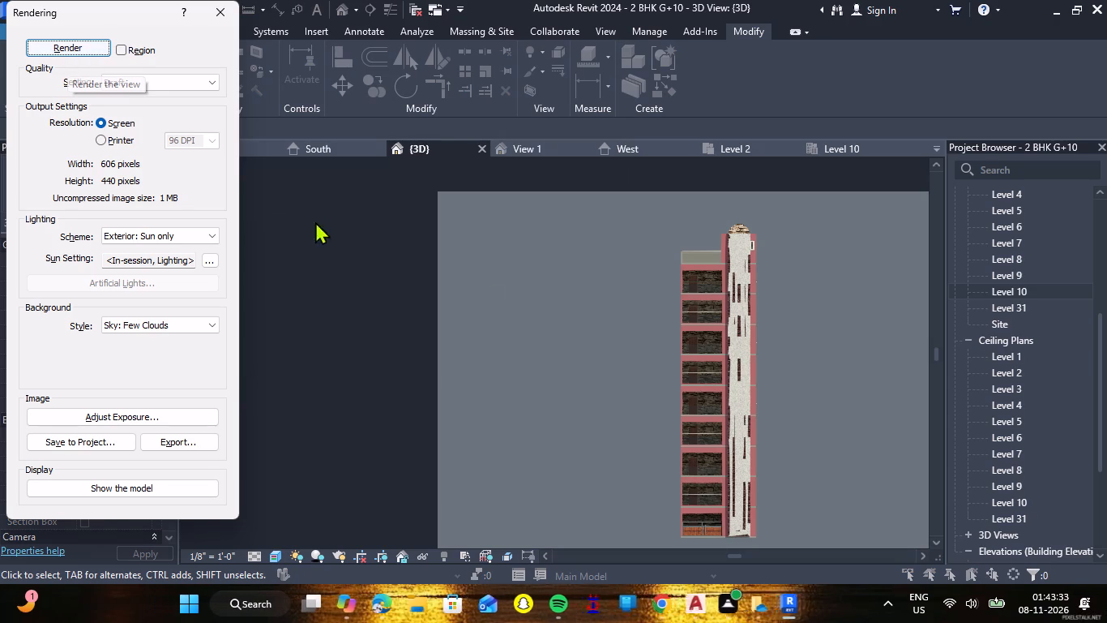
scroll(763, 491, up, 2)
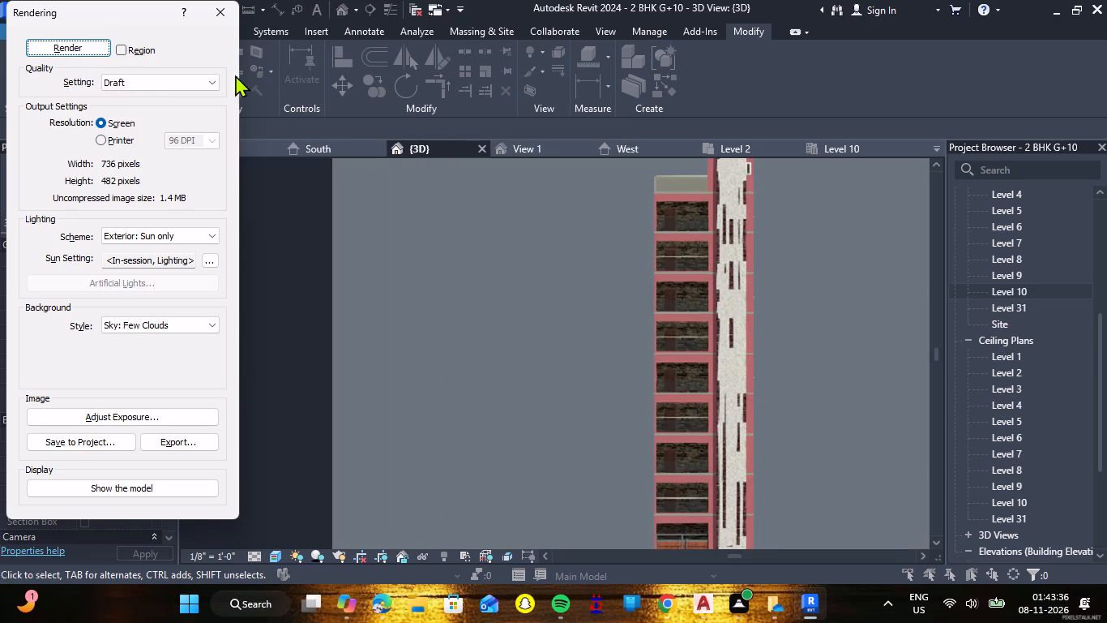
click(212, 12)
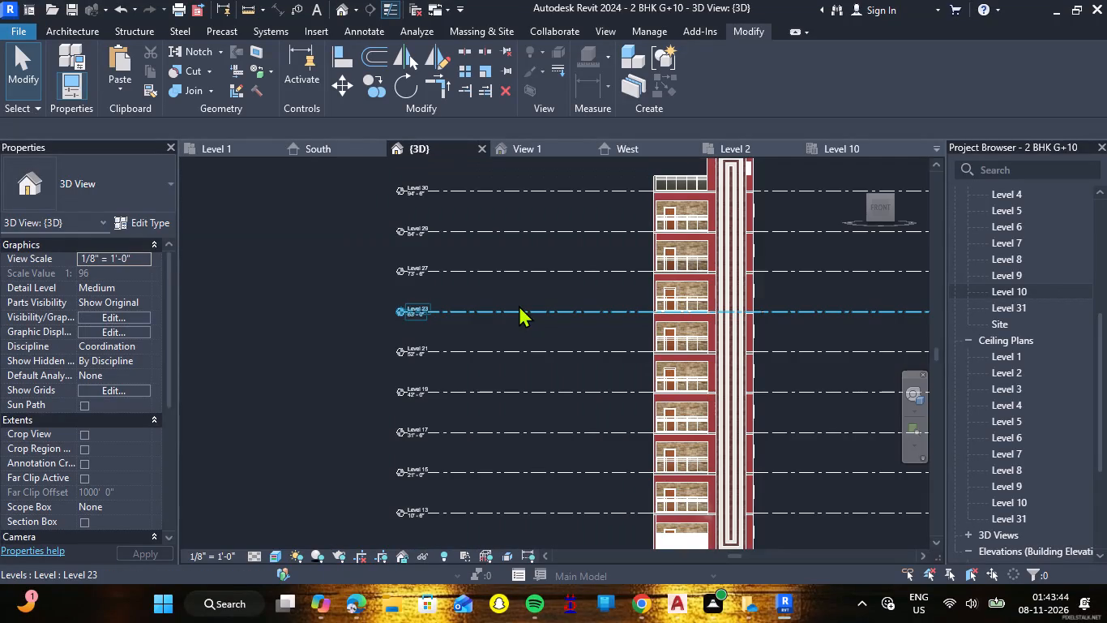
Orbit the 3D view to show the building's side wall and front façade together and bring up its rendering settings.
scroll(507, 310, down, 4)
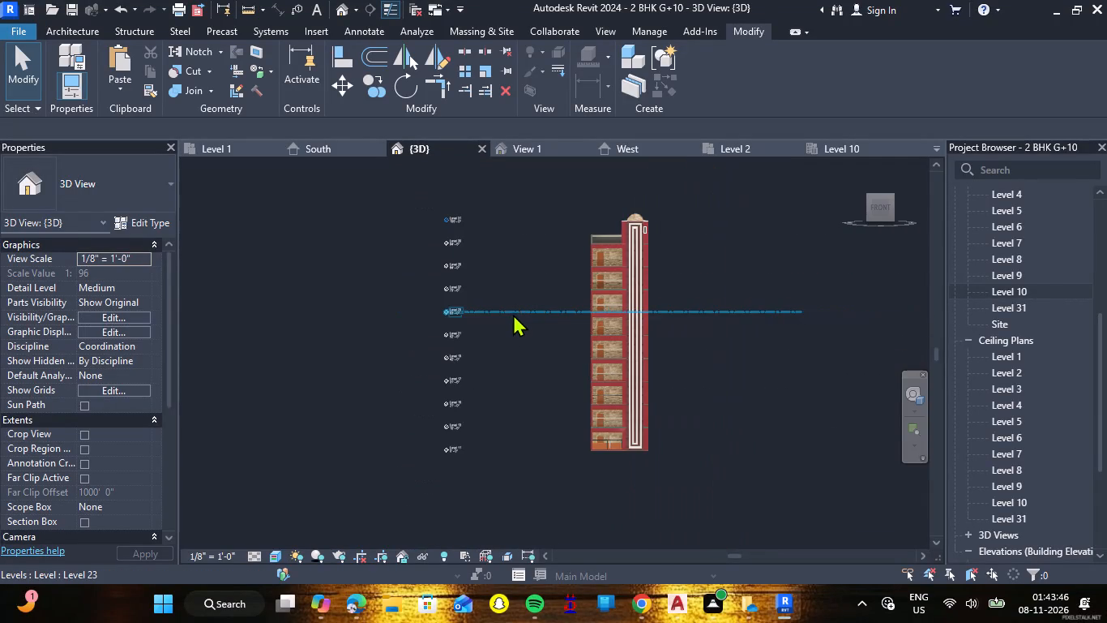
scroll(512, 316, down, 6)
shift+drag(523, 428, 519, 427)
shift+right_drag(522, 428, 519, 427)
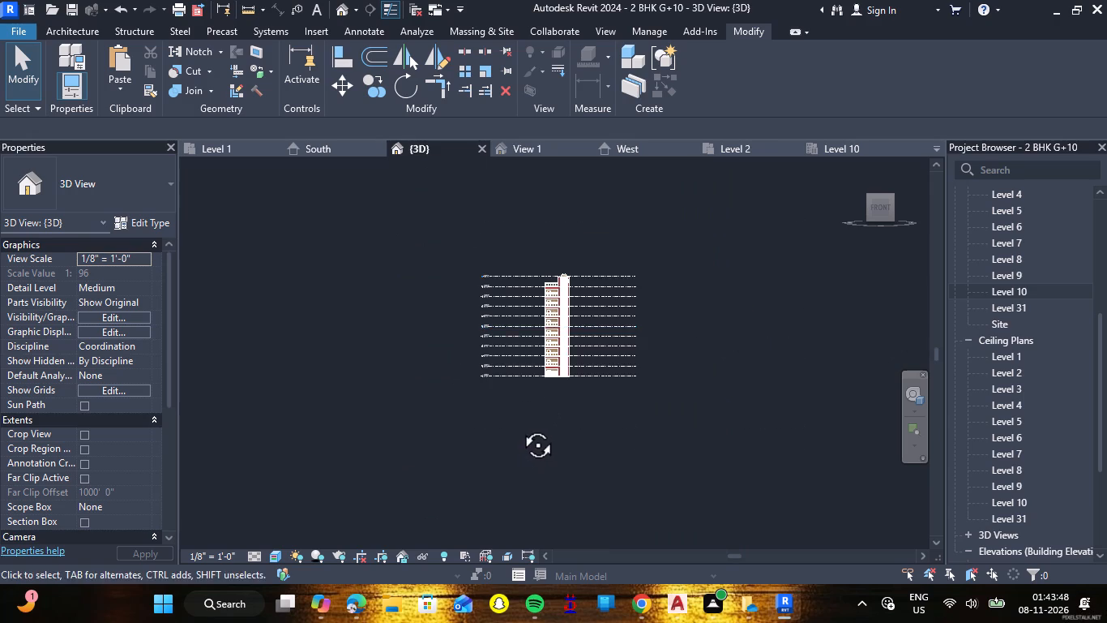
shift+right_drag(519, 427, 608, 440)
shift+drag(519, 427, 608, 440)
scroll(591, 347, up, 7)
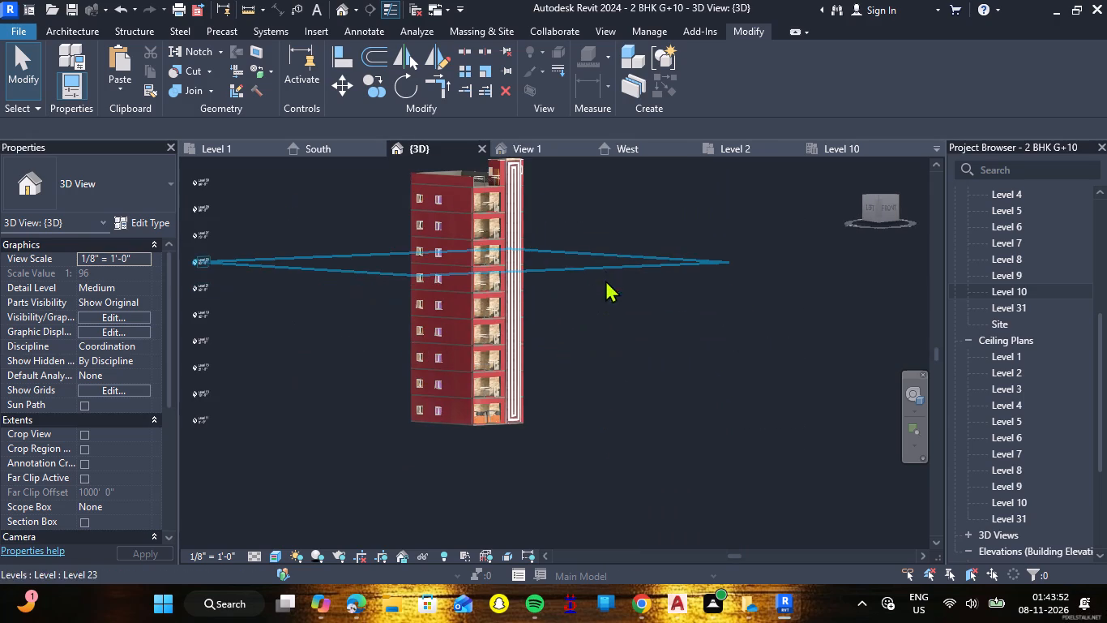
scroll(618, 303, down, 2)
text(RR)
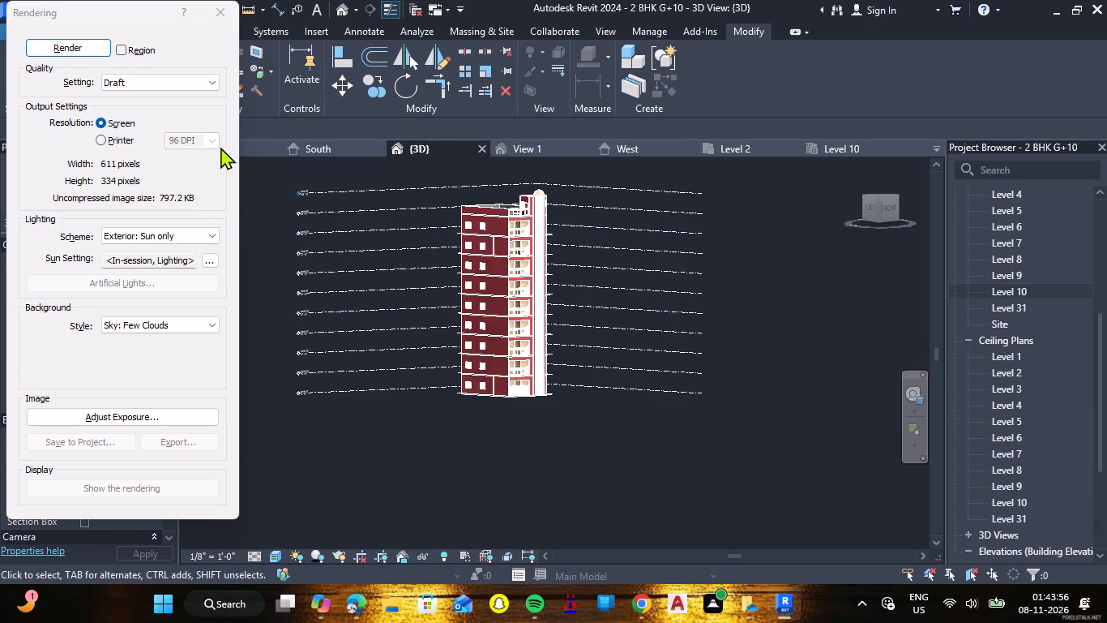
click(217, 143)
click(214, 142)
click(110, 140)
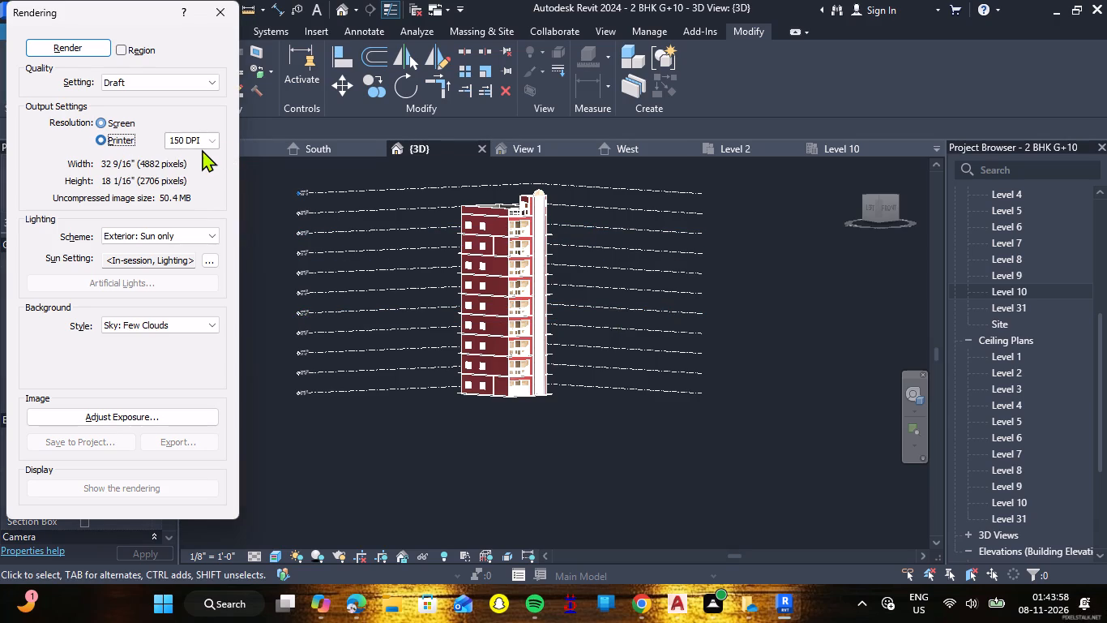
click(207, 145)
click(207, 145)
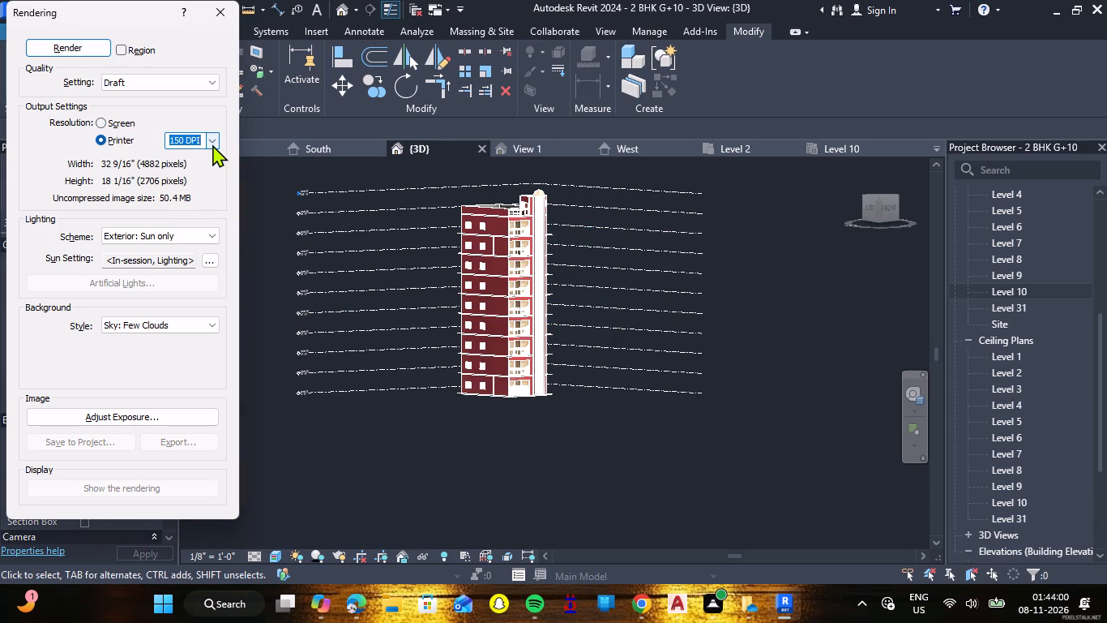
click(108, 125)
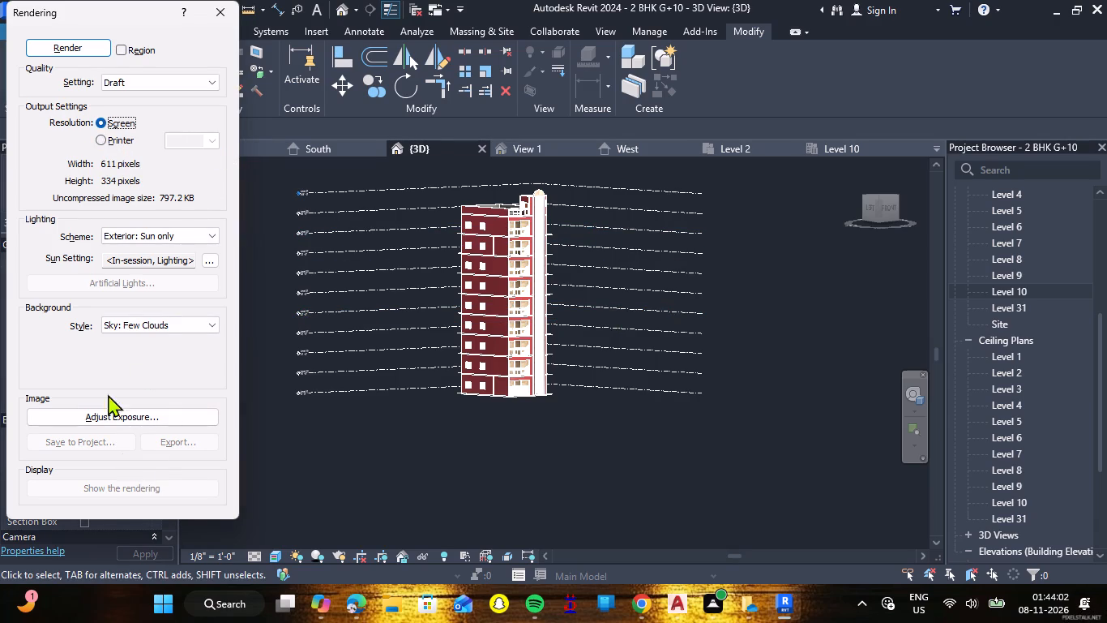
Render the angled view of the building at Draft quality and Screen resolution with Exterior: Sun only lighting.
click(57, 49)
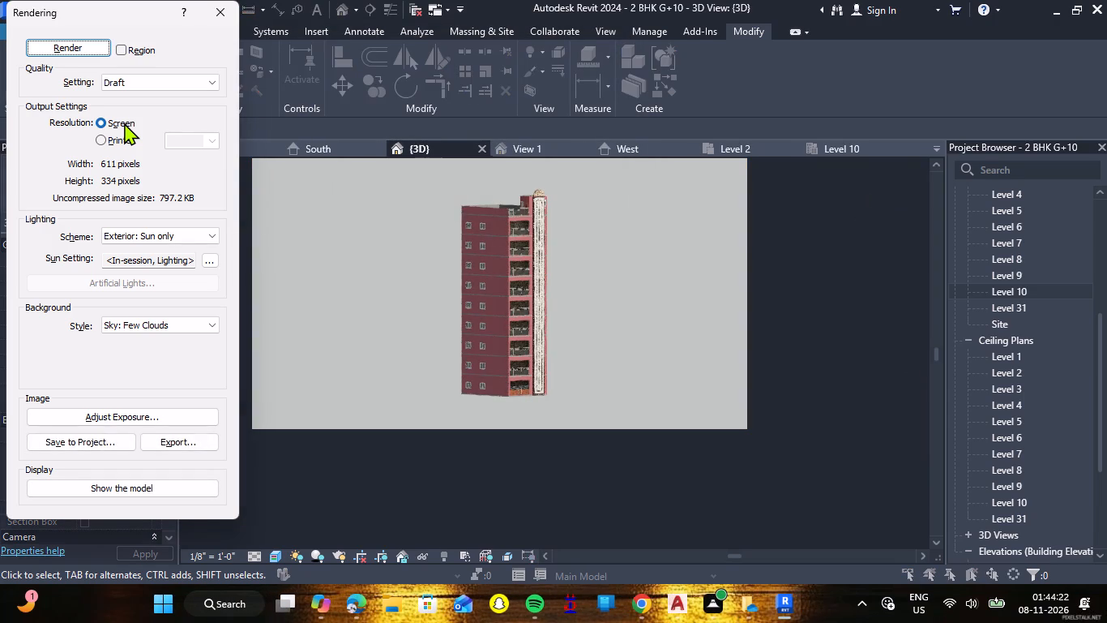
scroll(455, 187, up, 4)
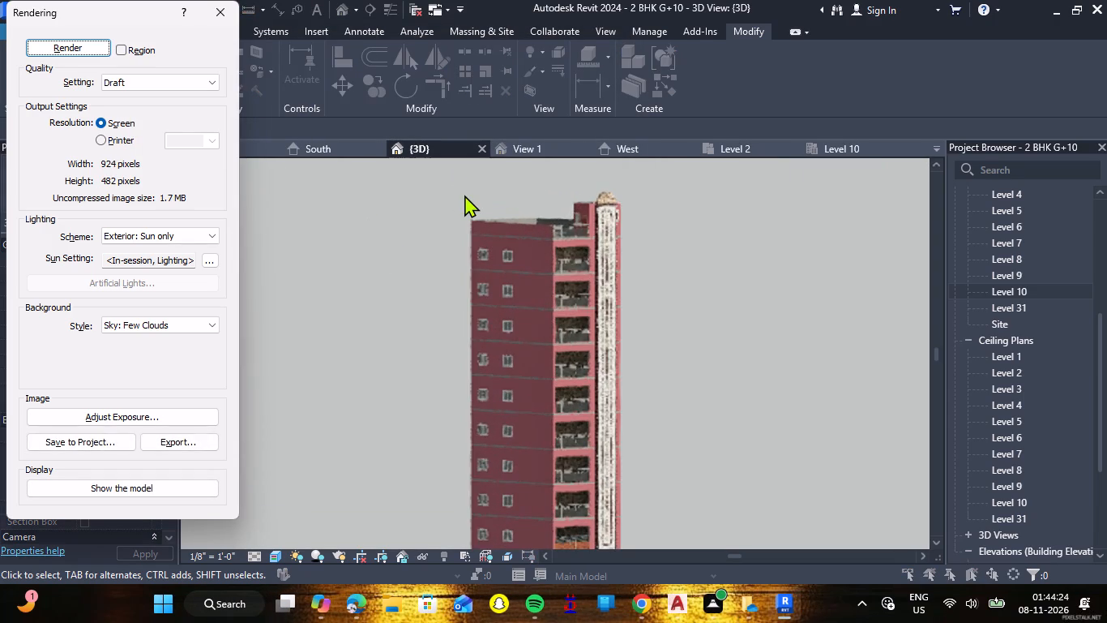
scroll(465, 201, down, 2)
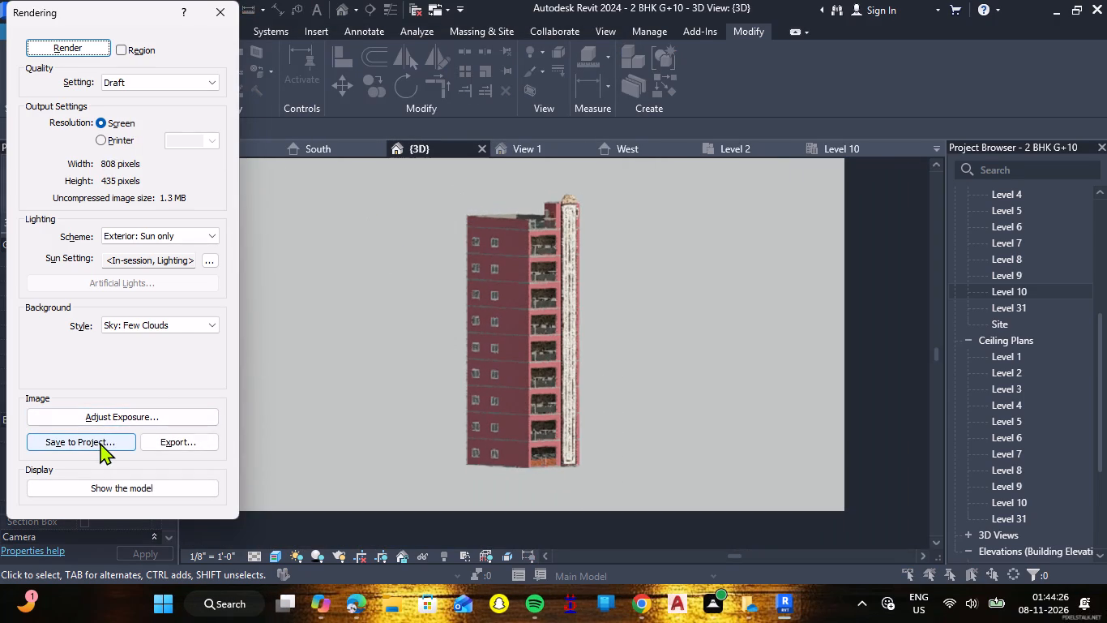
Export the rendered image as a JPEG file named {3D} into the Fuji folder on the Desktop.
click(100, 443)
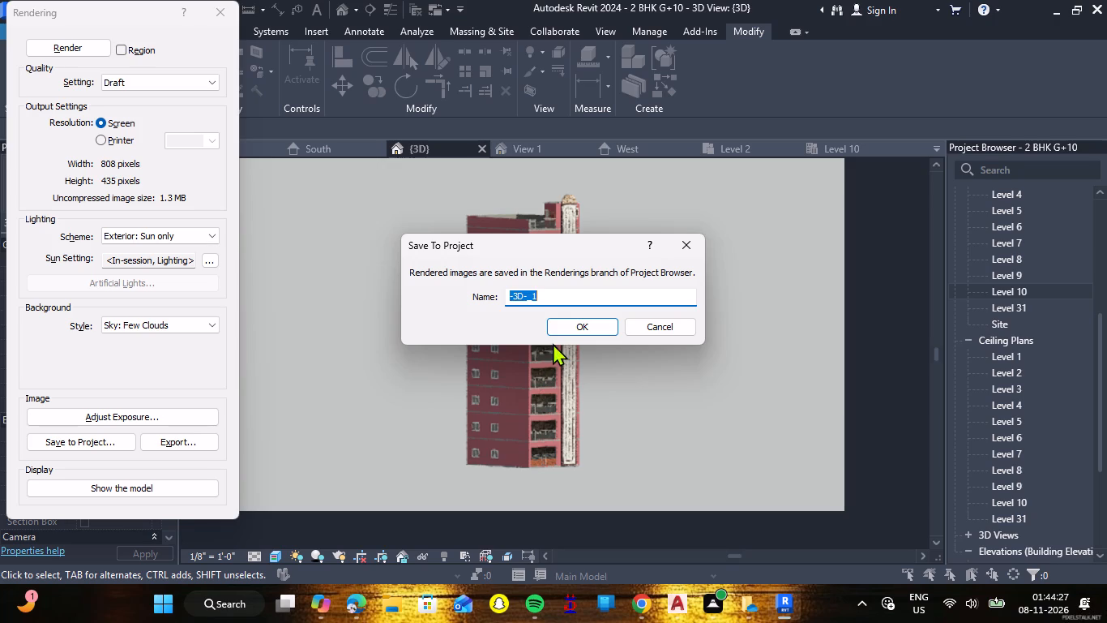
click(677, 251)
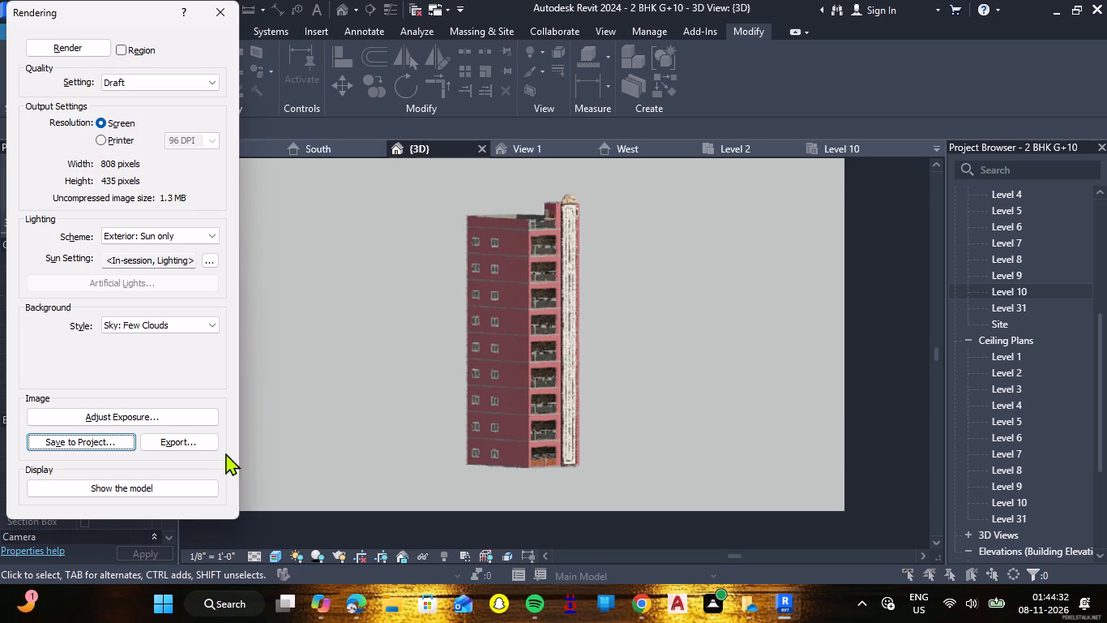
click(208, 449)
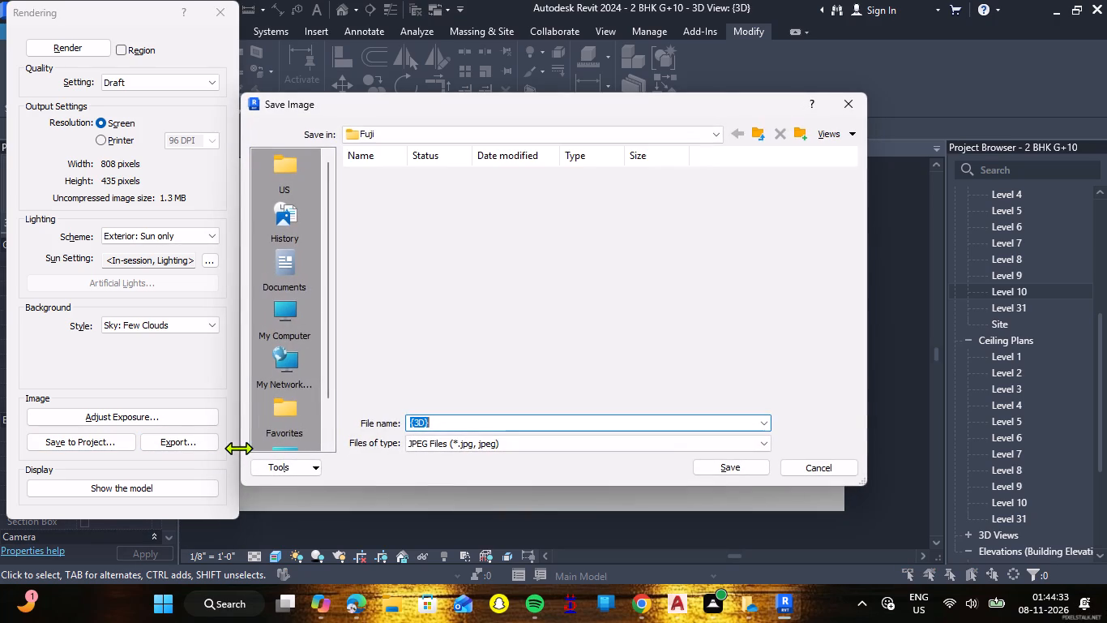
click(456, 445)
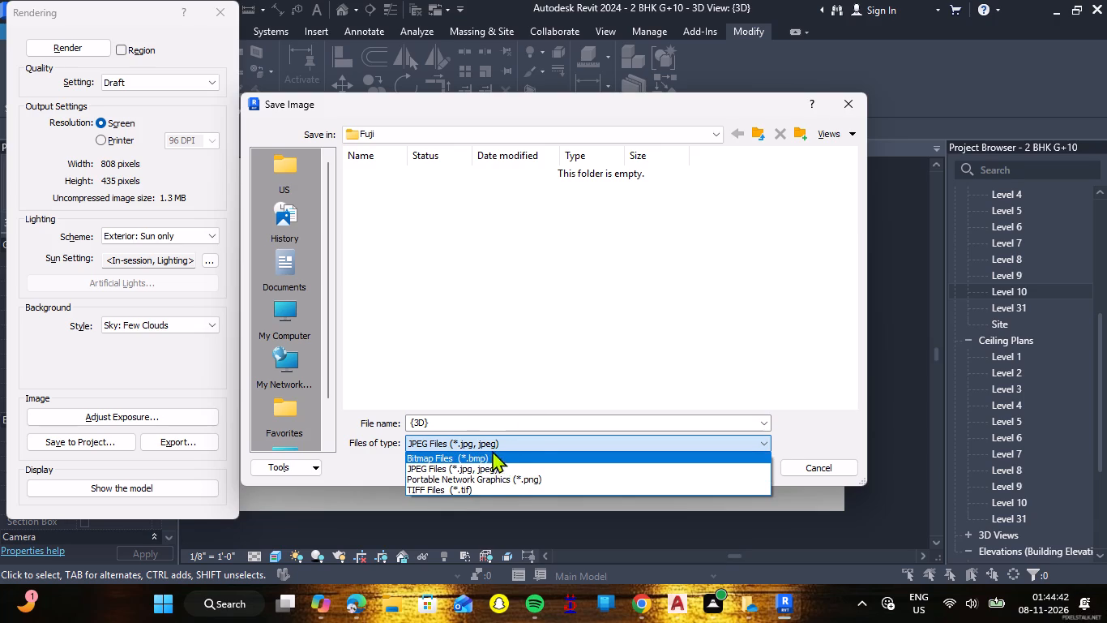
click(571, 376)
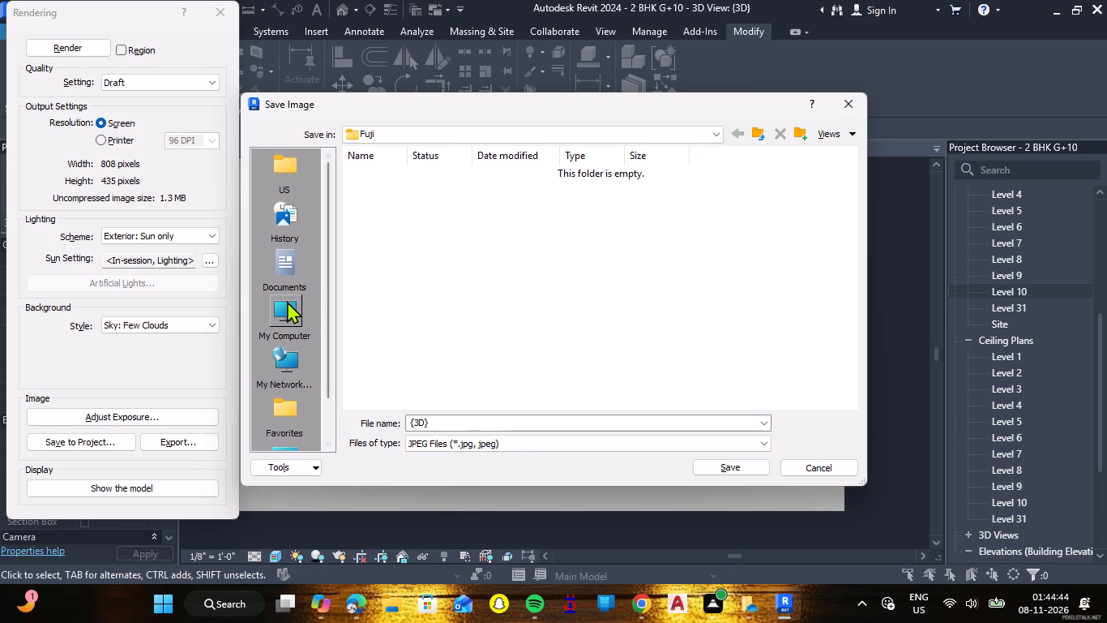
scroll(290, 311, down, 4)
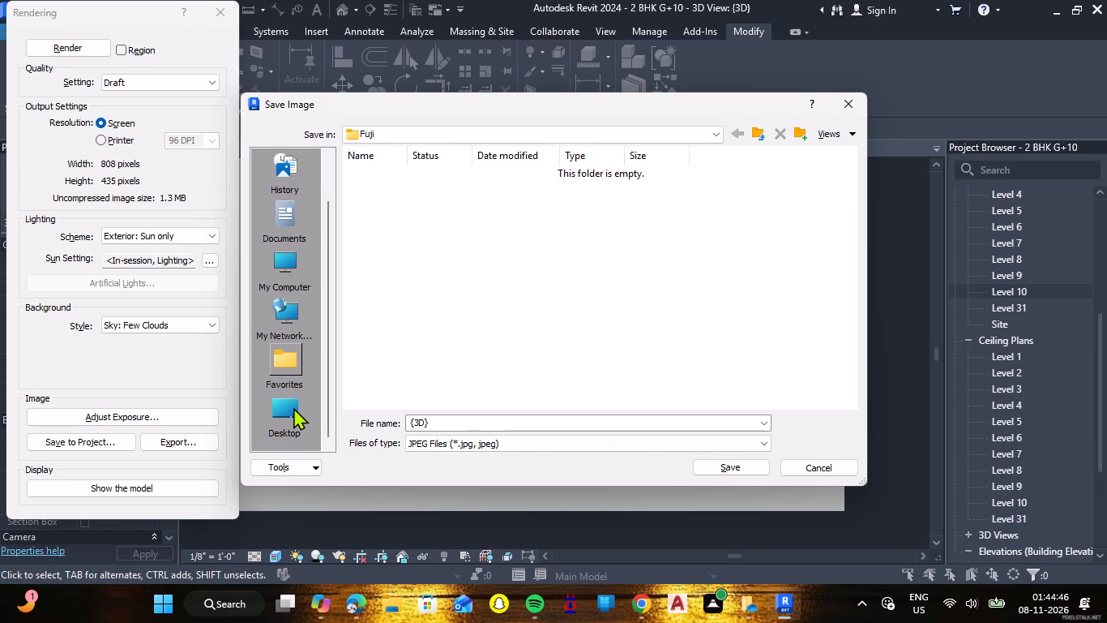
click(293, 407)
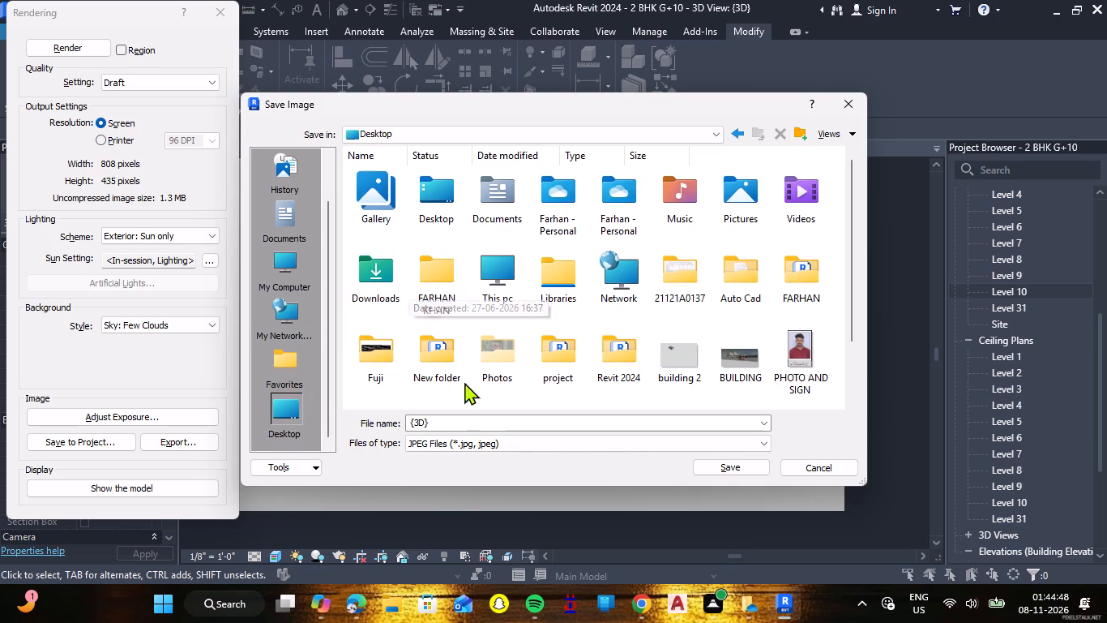
triple_click(375, 359)
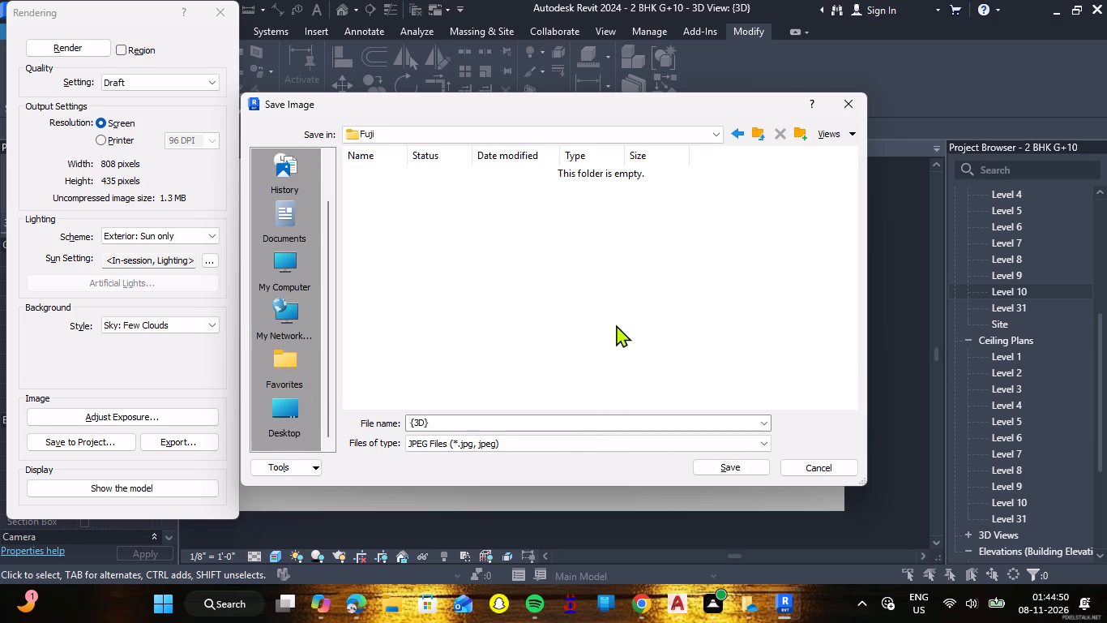
click(744, 475)
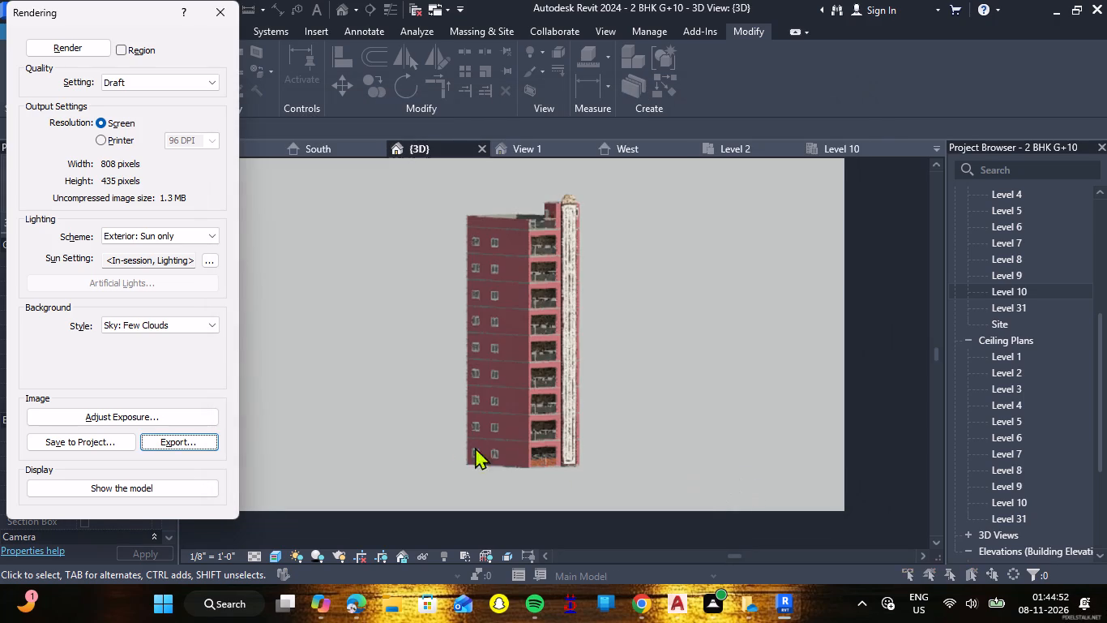
click(91, 449)
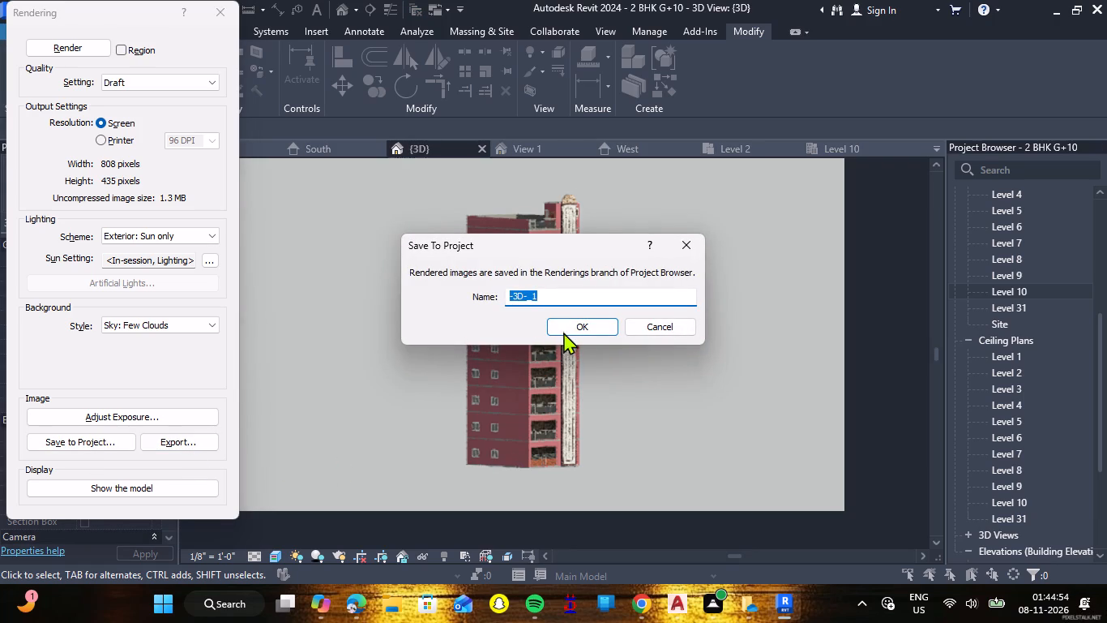
click(686, 244)
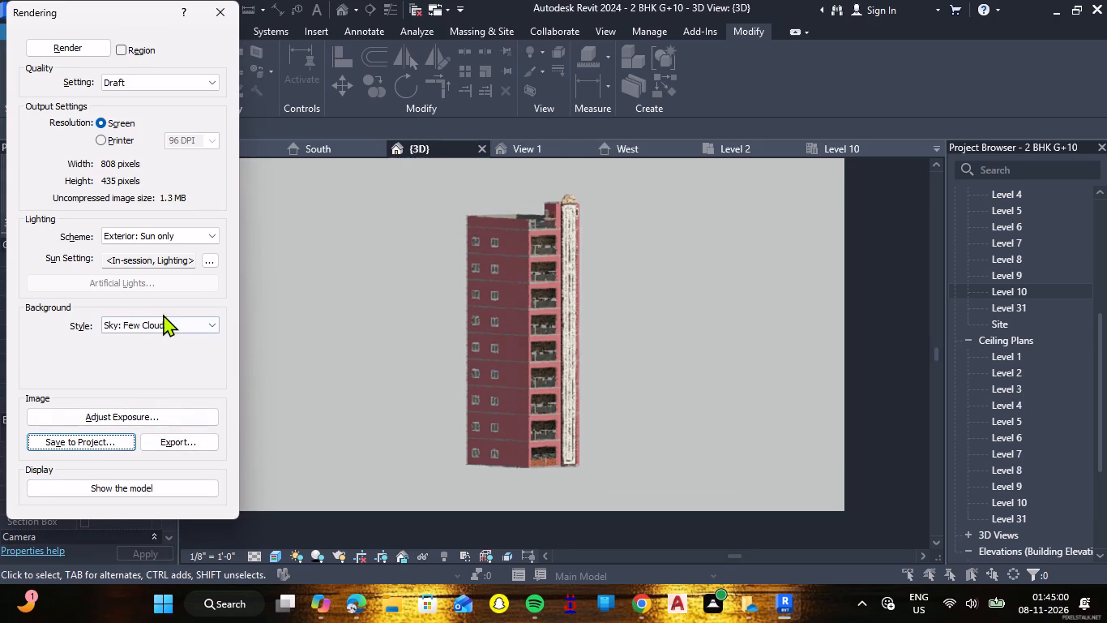
Set the lighting scheme to Exterior: Artificial only and render the angled view again.
click(203, 239)
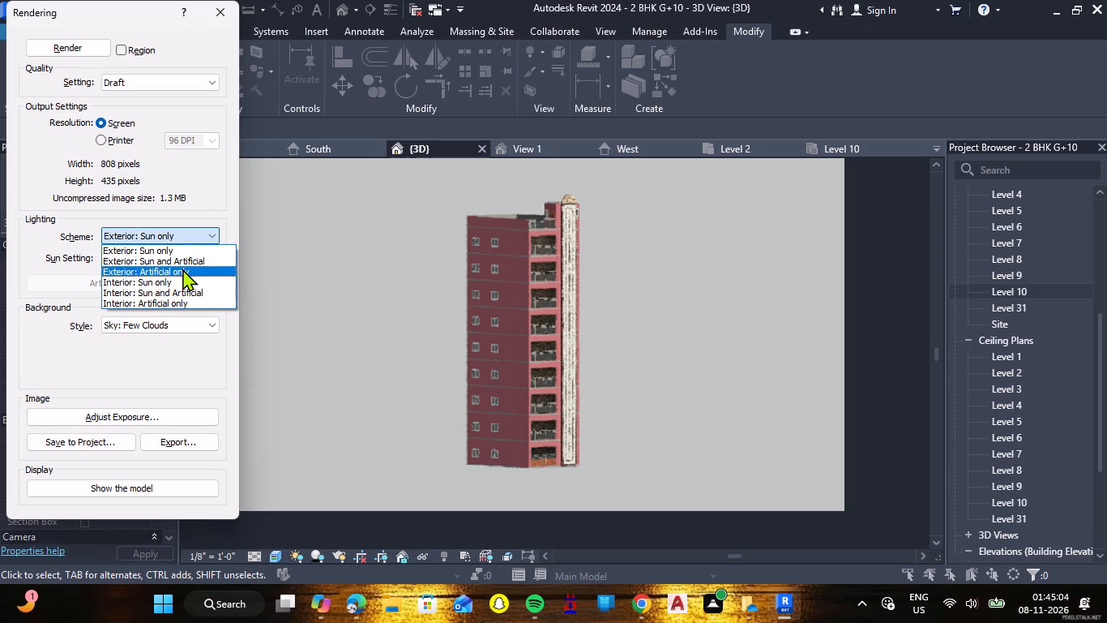
click(182, 269)
click(89, 55)
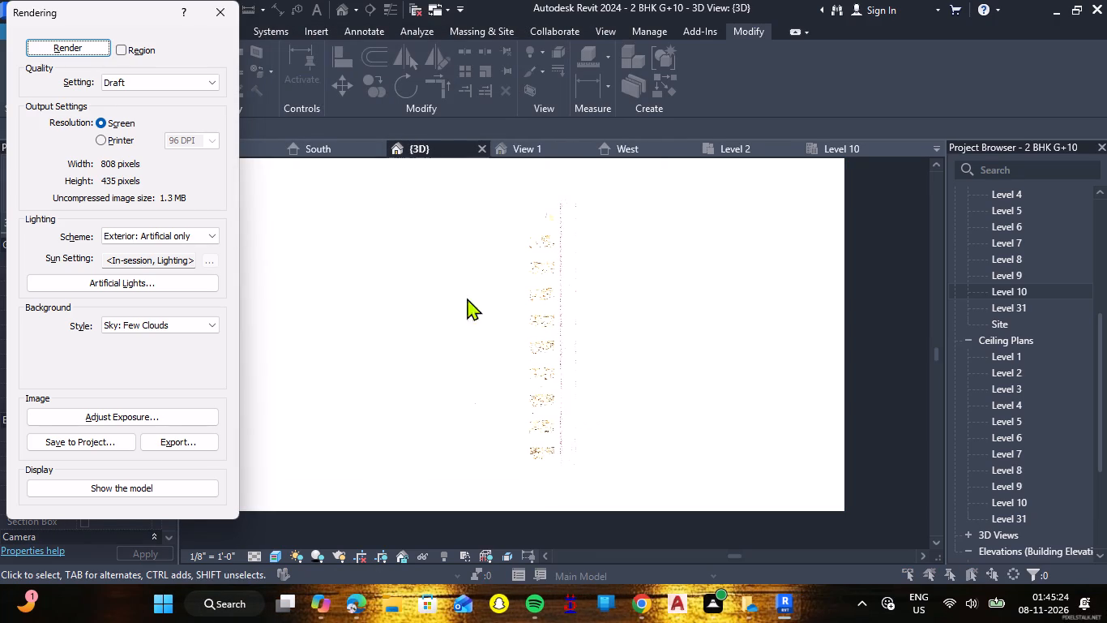
Set the lighting scheme to Exterior: Sun and Artificial, render the angled view again, inspect the image, and close the rendering settings.
click(208, 232)
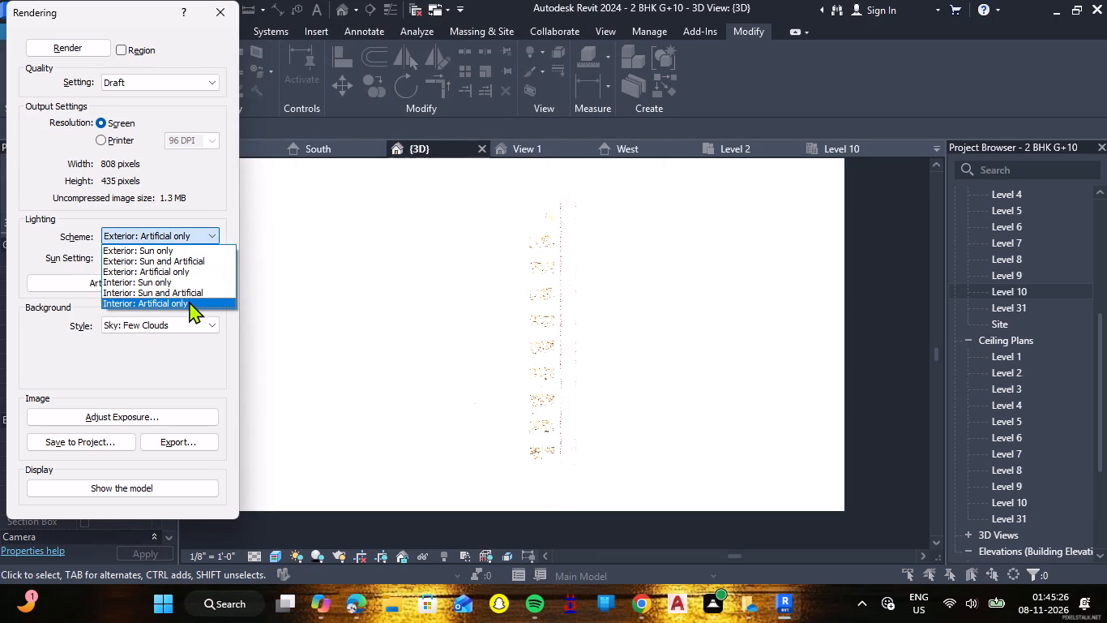
click(190, 259)
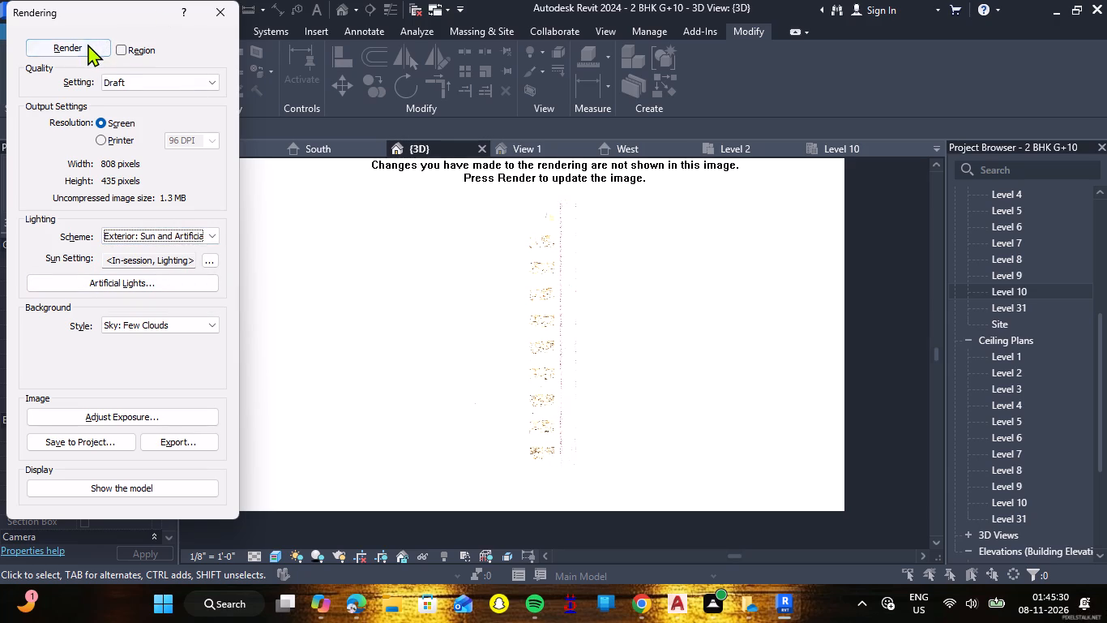
click(88, 44)
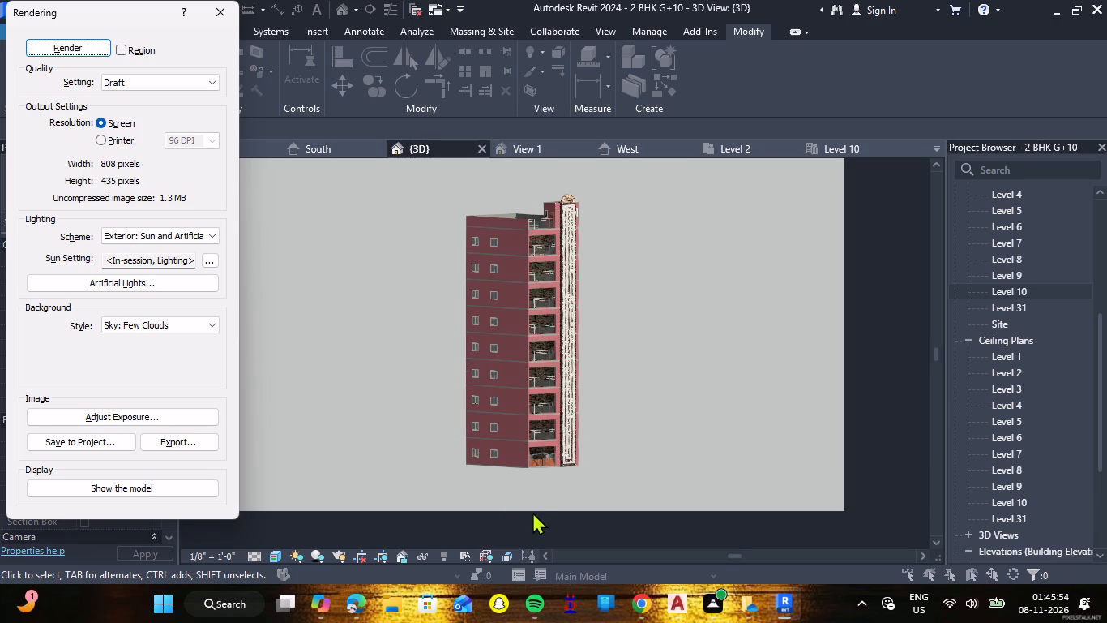
scroll(524, 483, up, 9)
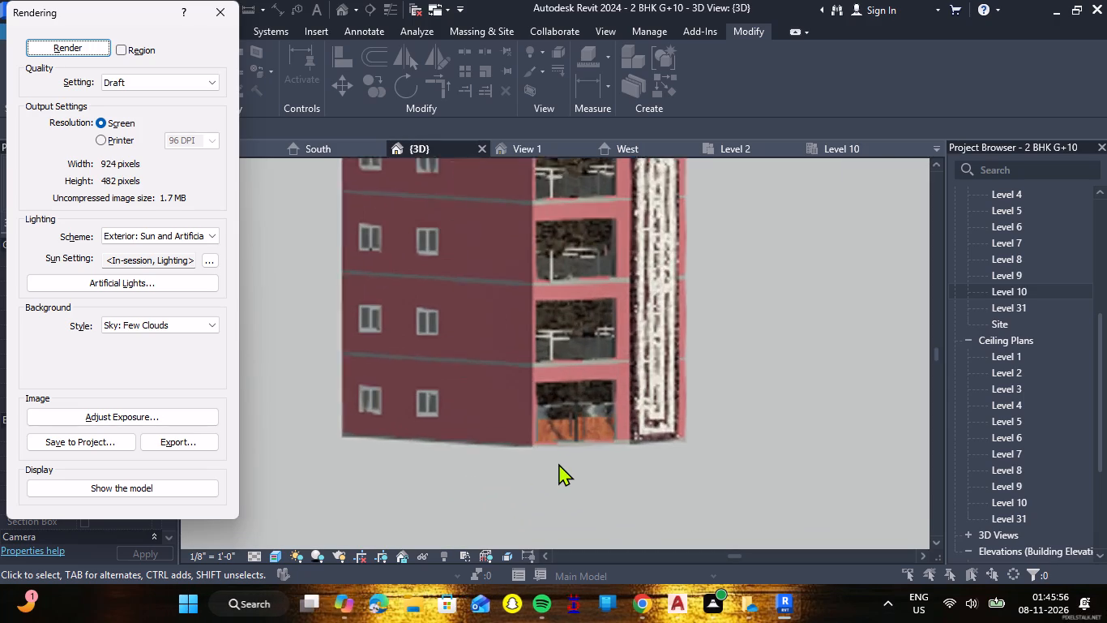
scroll(561, 460, down, 9)
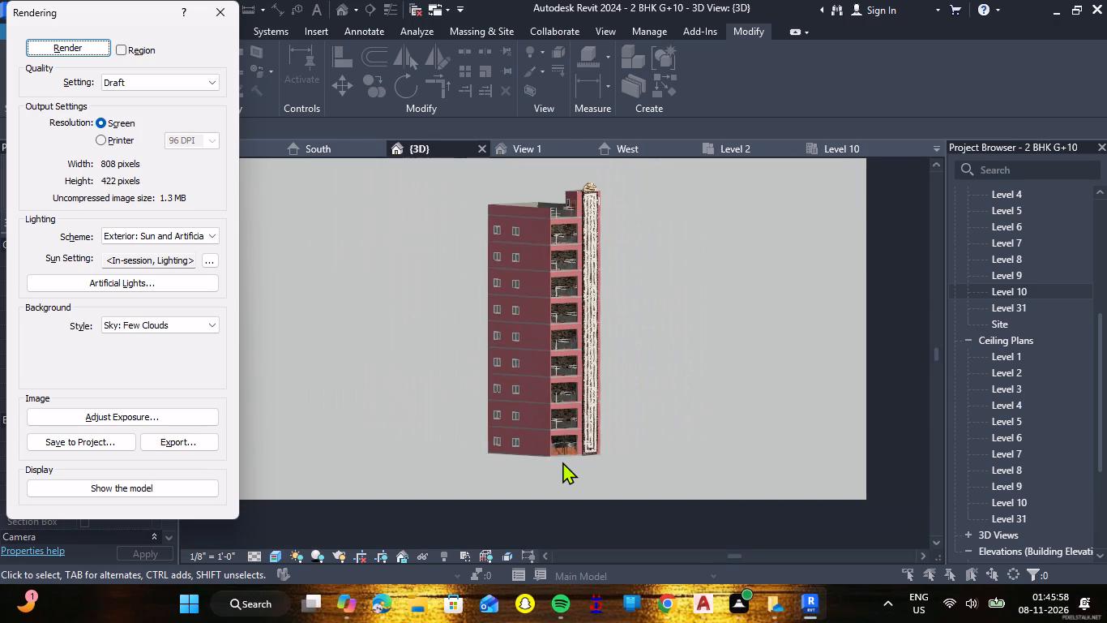
click(212, 18)
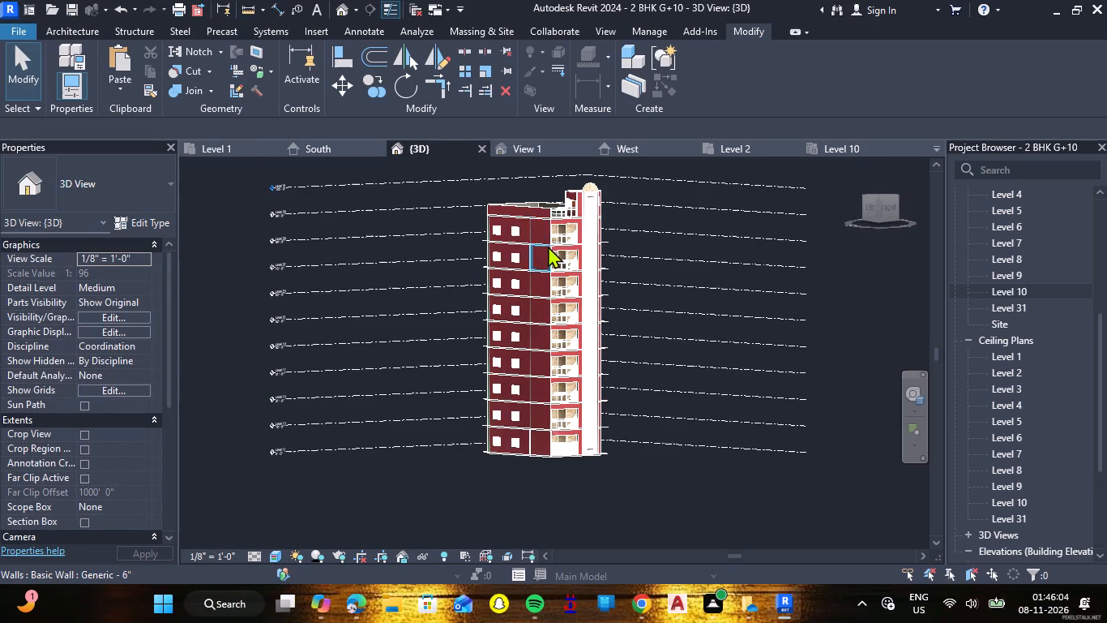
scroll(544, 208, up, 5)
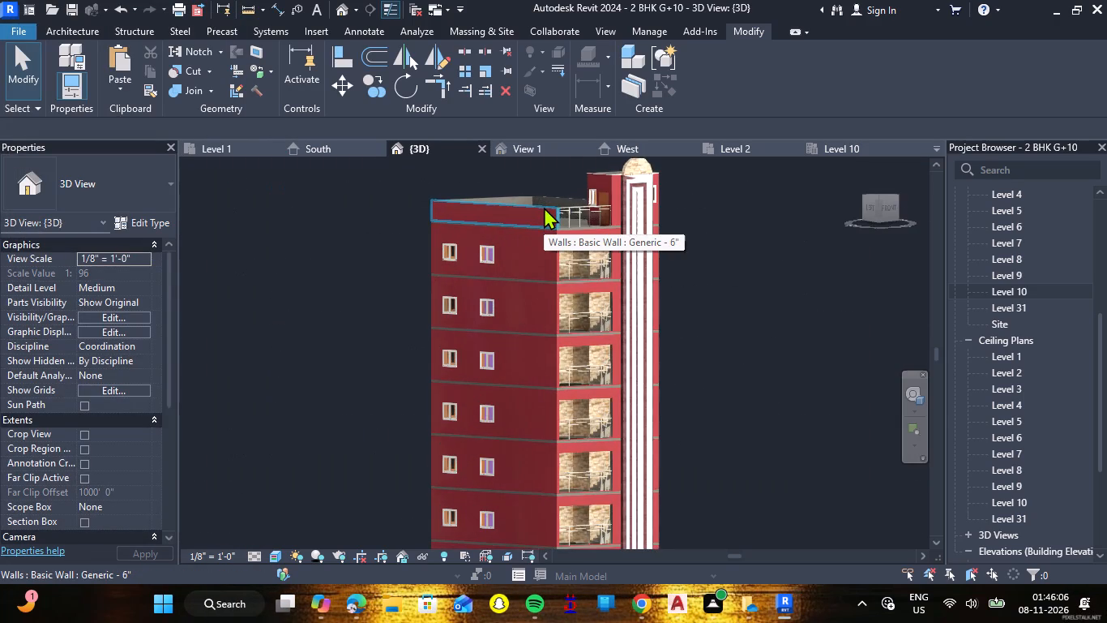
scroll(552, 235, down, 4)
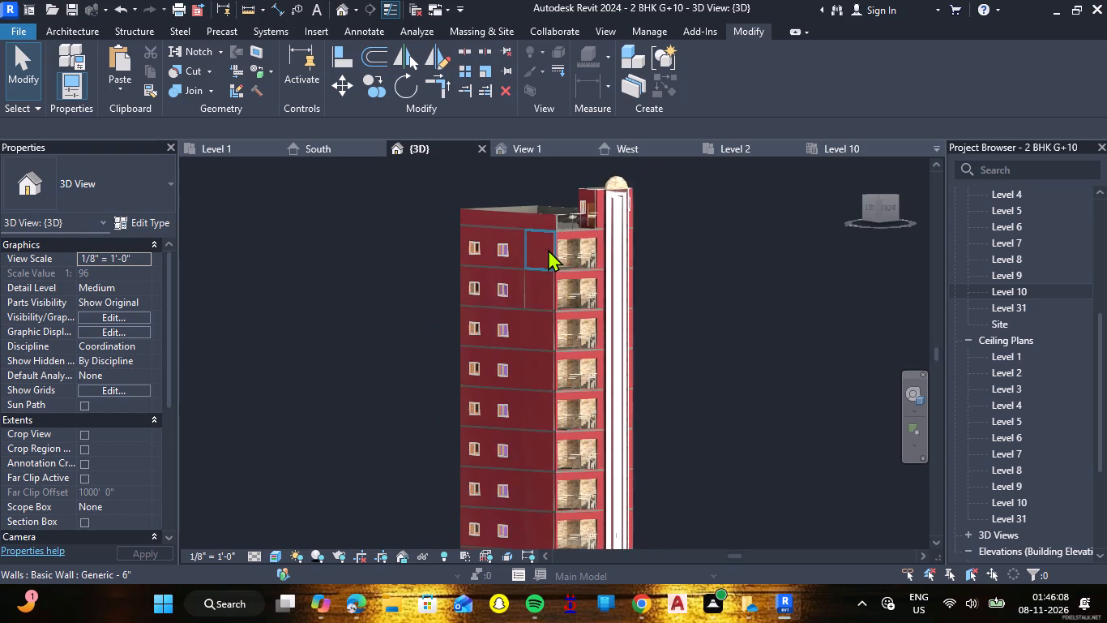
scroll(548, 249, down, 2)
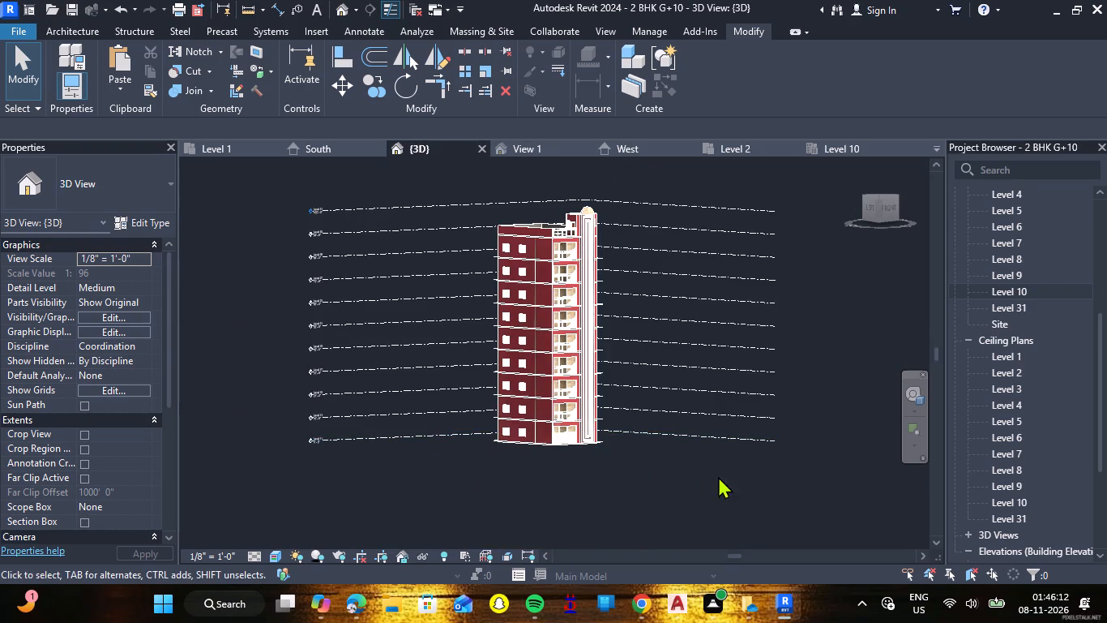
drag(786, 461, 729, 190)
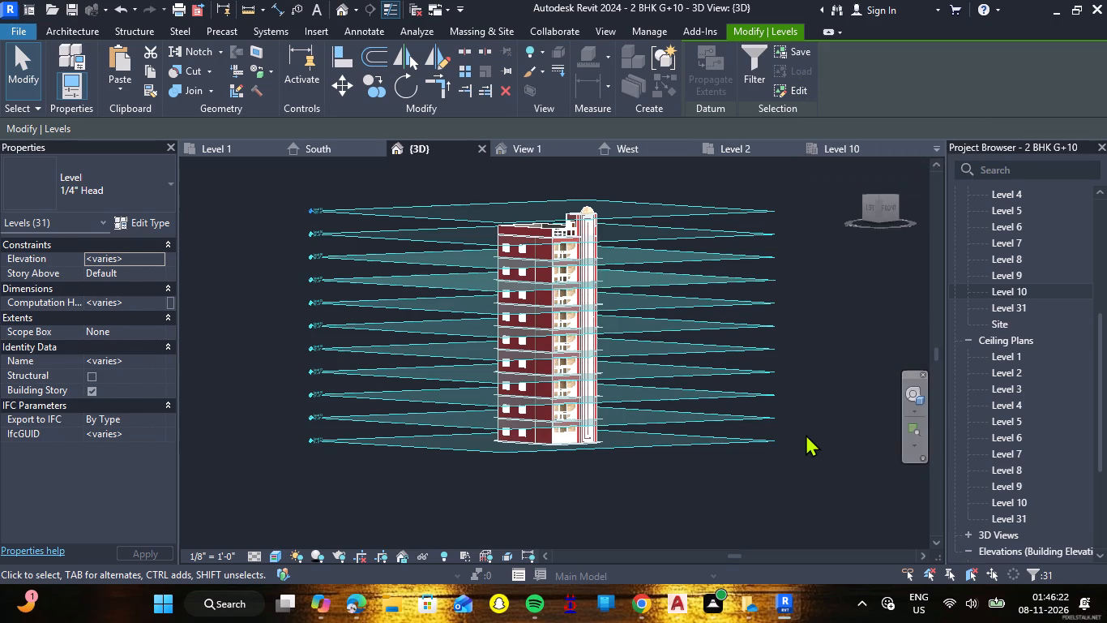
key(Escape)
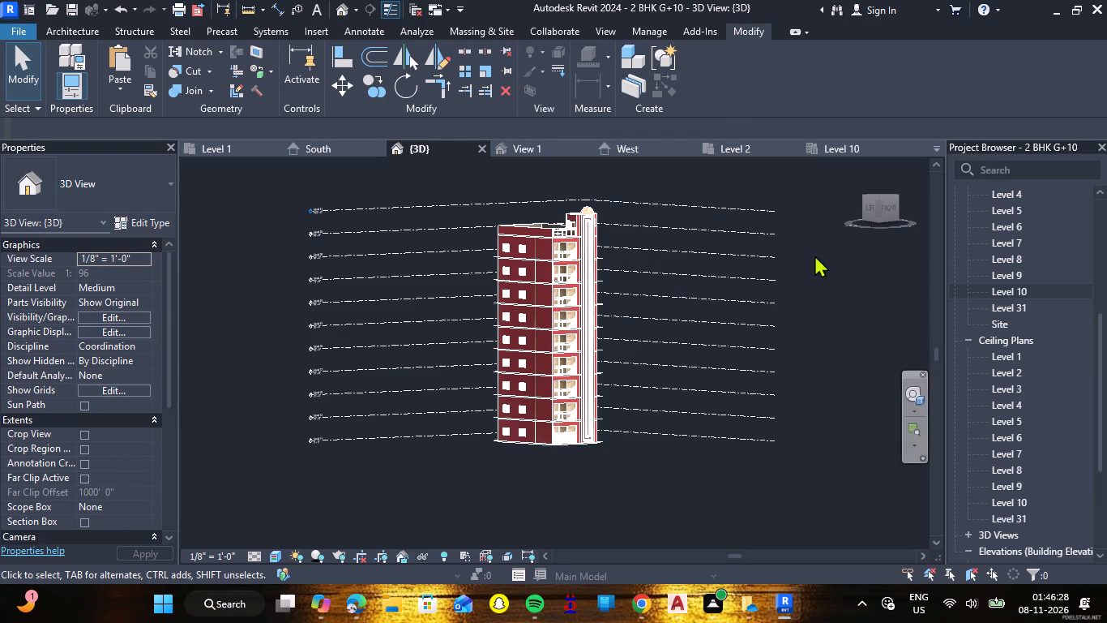
Bring up the Visibility/Graphic Overrides of the {3D} view and look through its model categories.
click(662, 30)
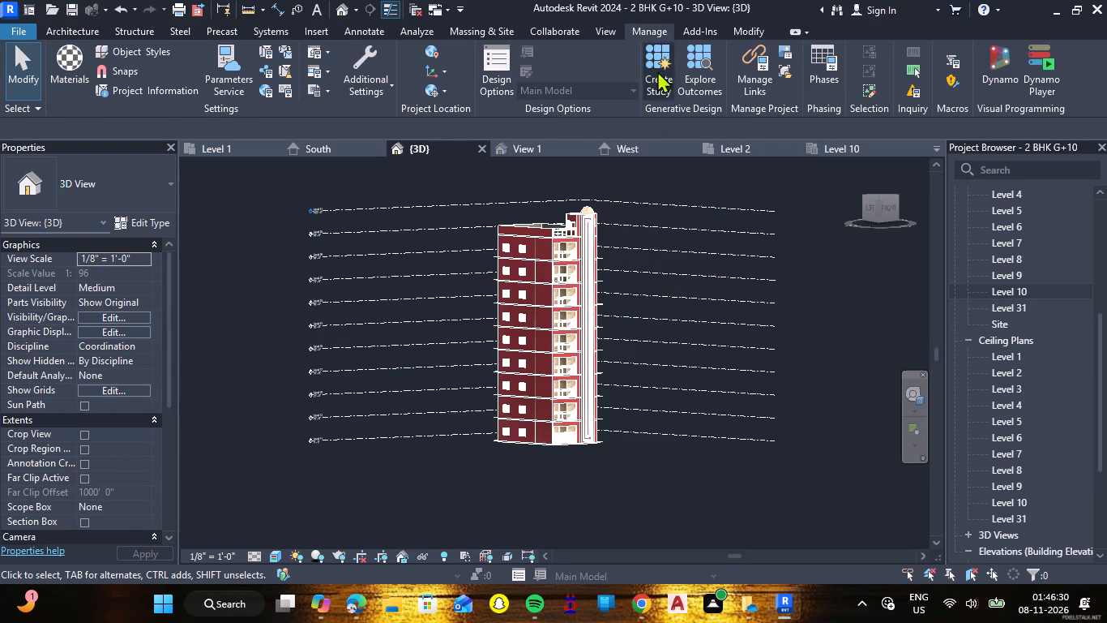
click(614, 30)
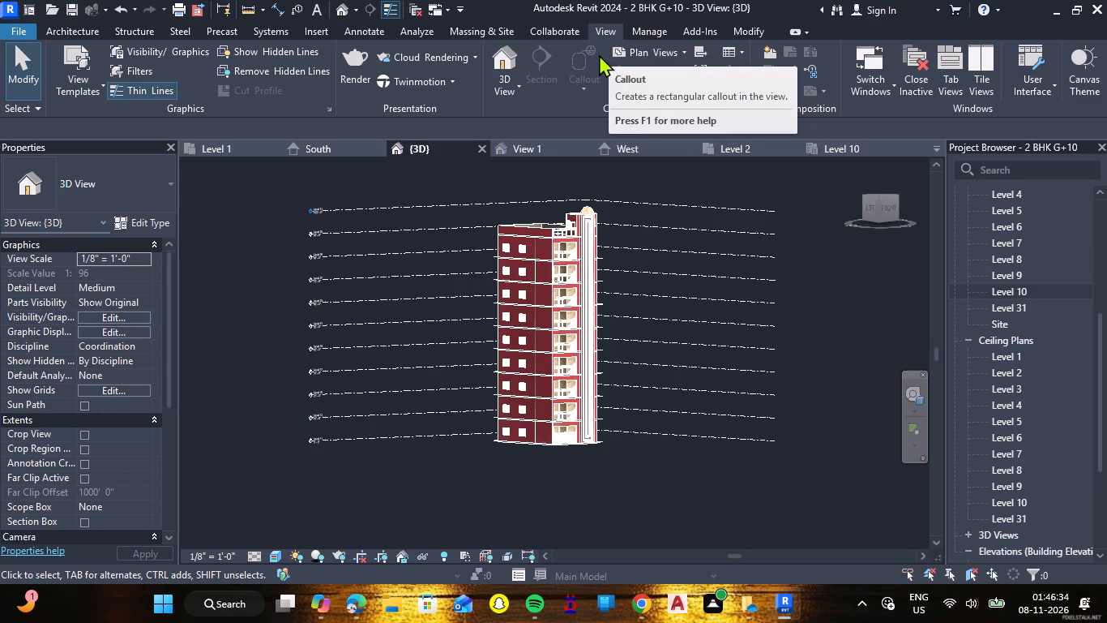
click(154, 47)
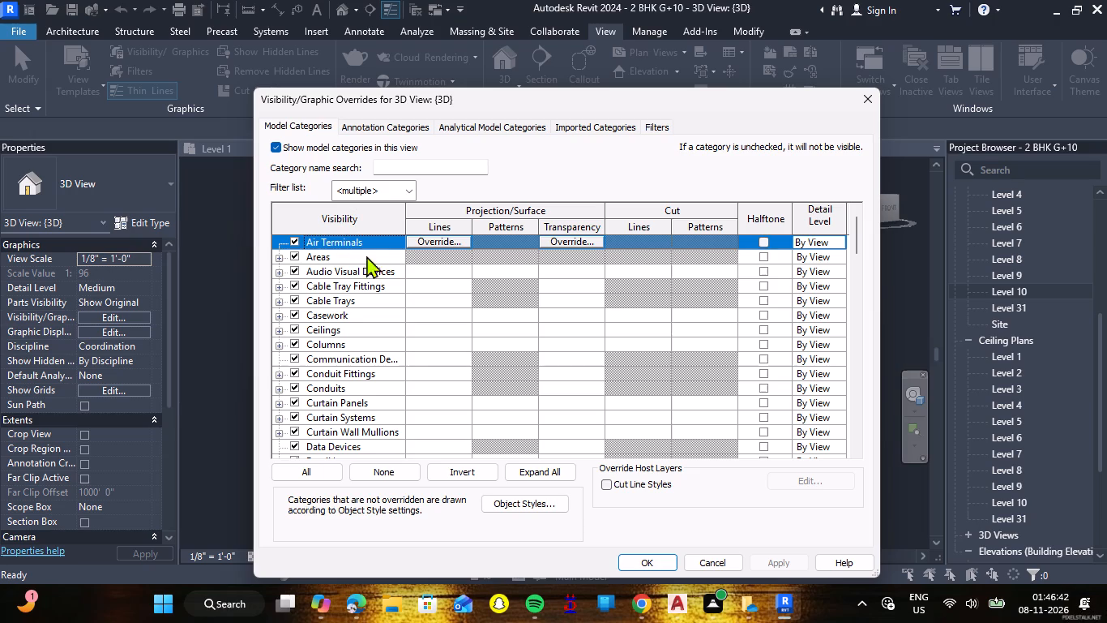
scroll(329, 354, down, 2)
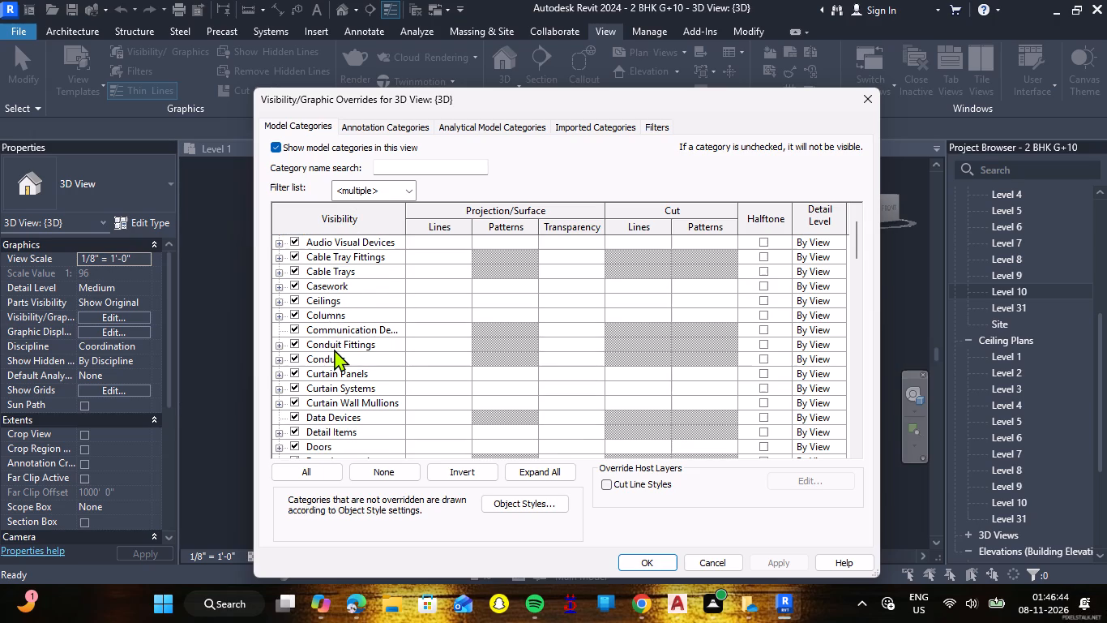
scroll(334, 349, down, 5)
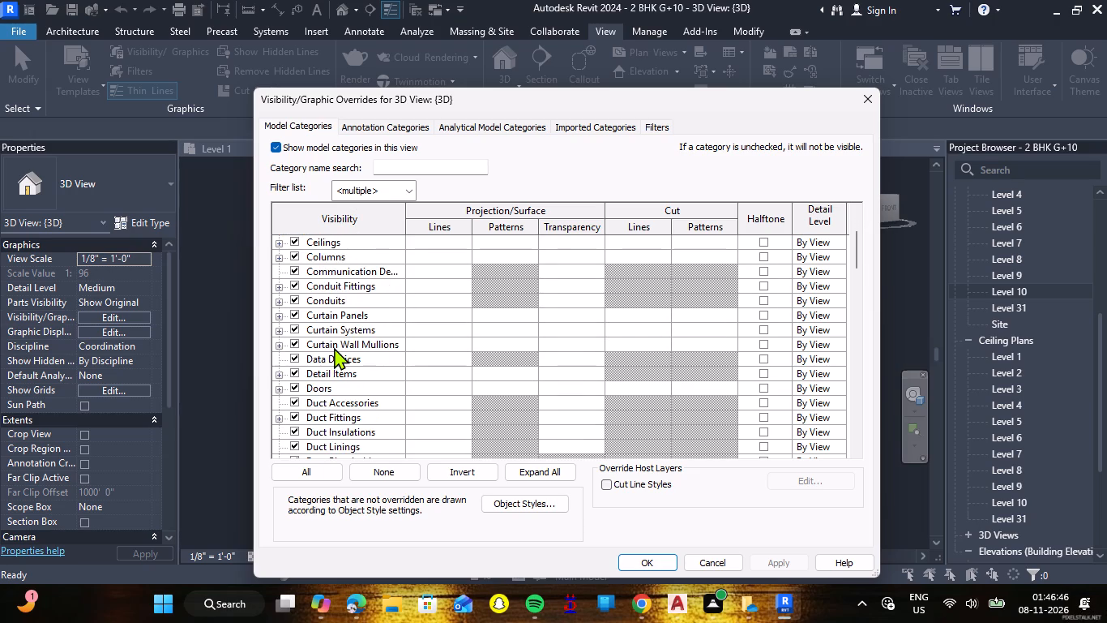
scroll(334, 347, down, 13)
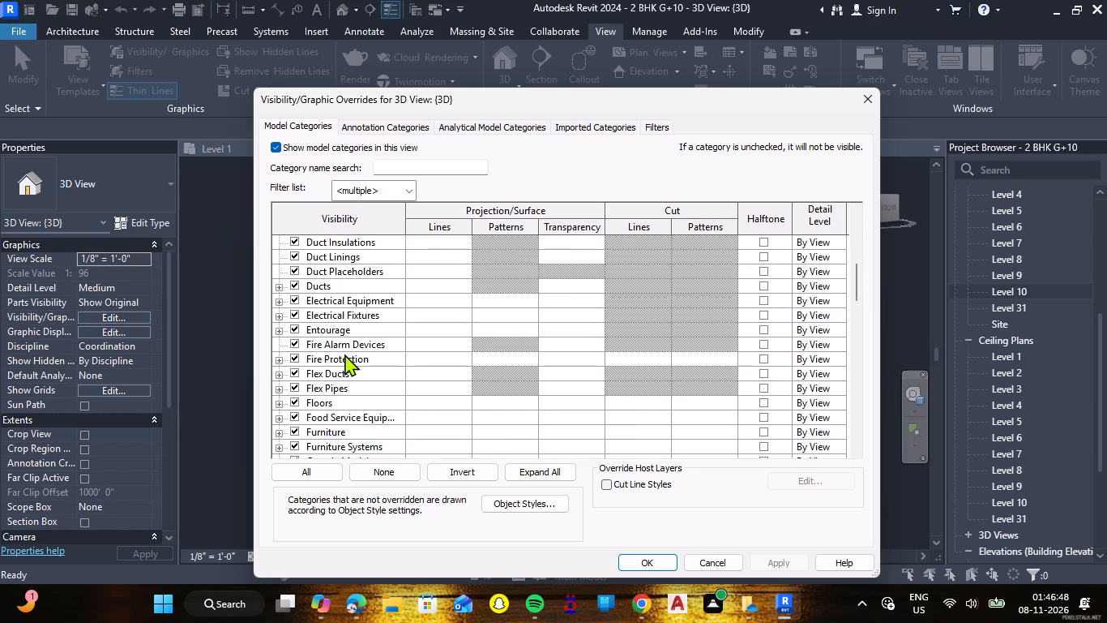
scroll(344, 354, down, 7)
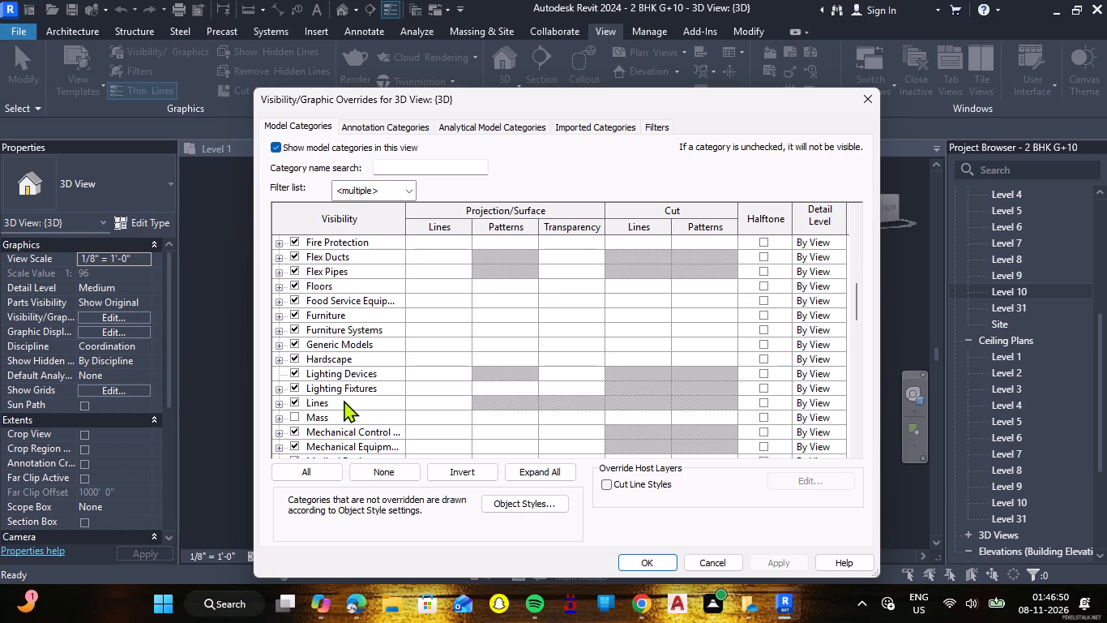
Turn off the visibility of the Levels annotation category in the {3D} view.
double_click(385, 129)
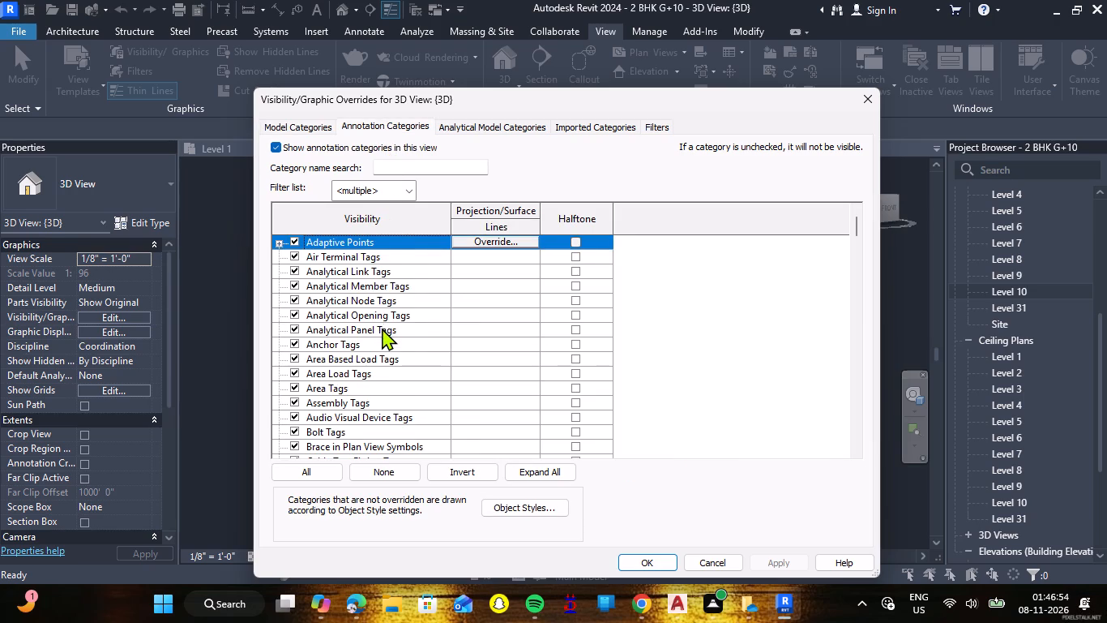
scroll(382, 328, down, 7)
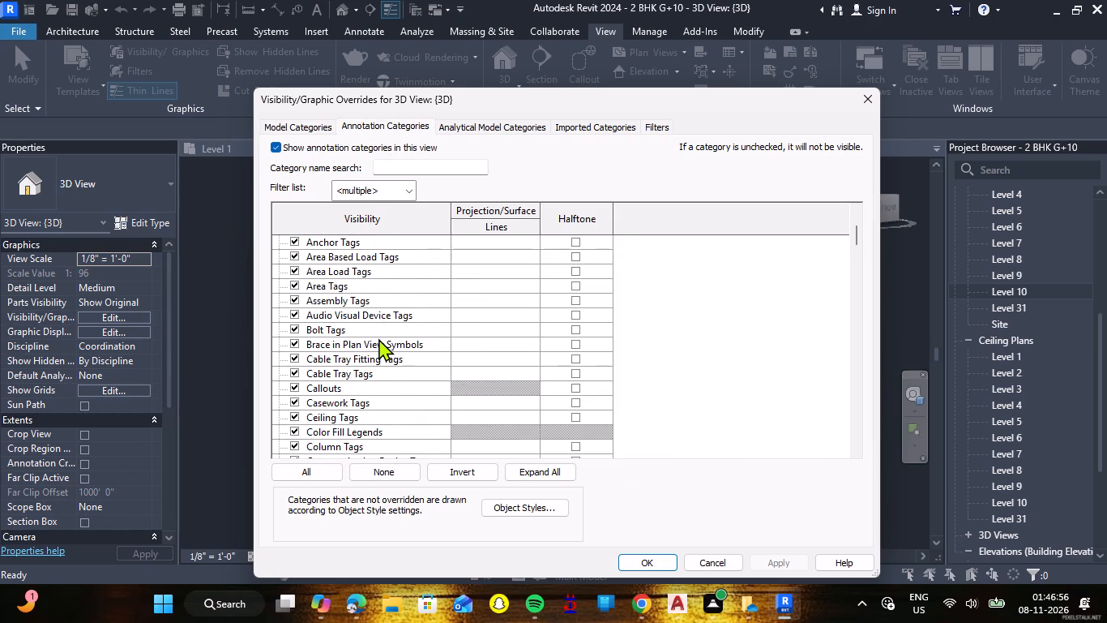
scroll(378, 338, down, 7)
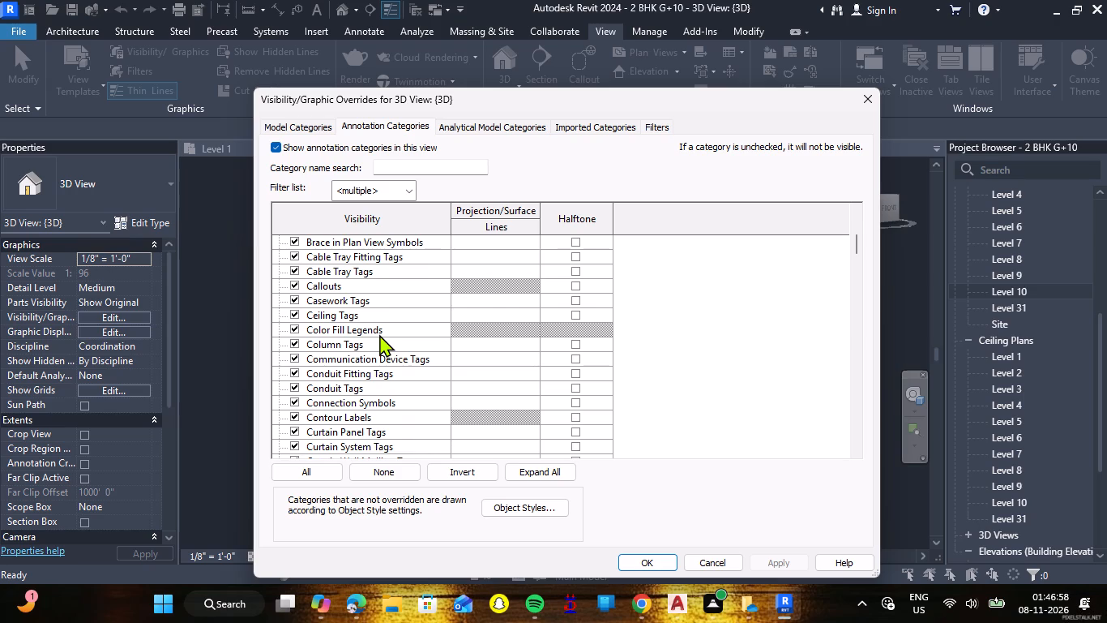
scroll(379, 328, down, 2)
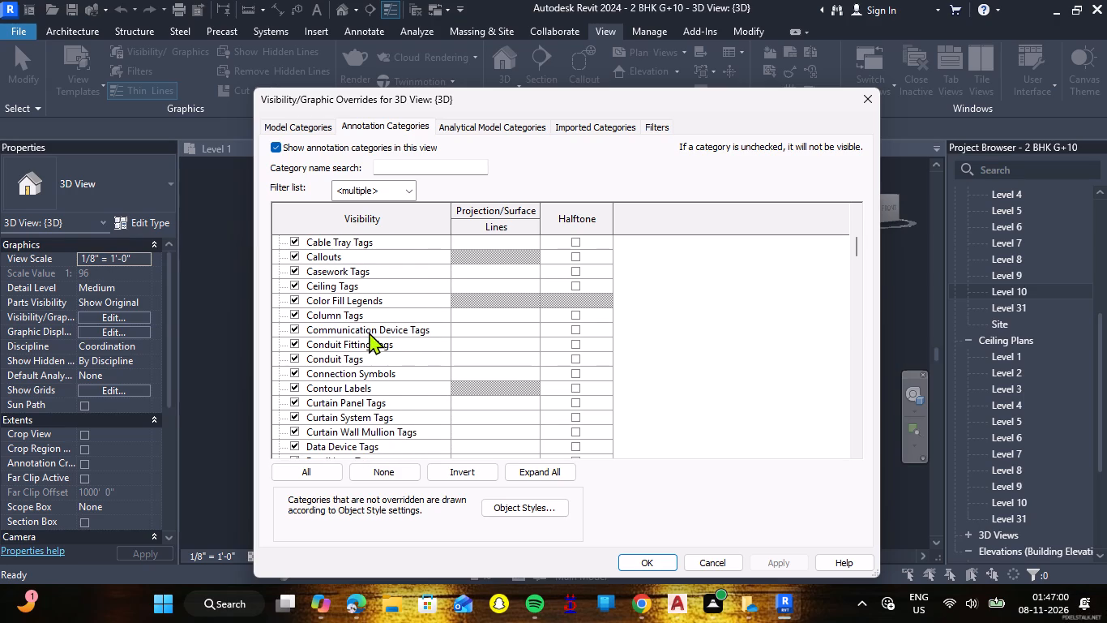
scroll(369, 333, down, 7)
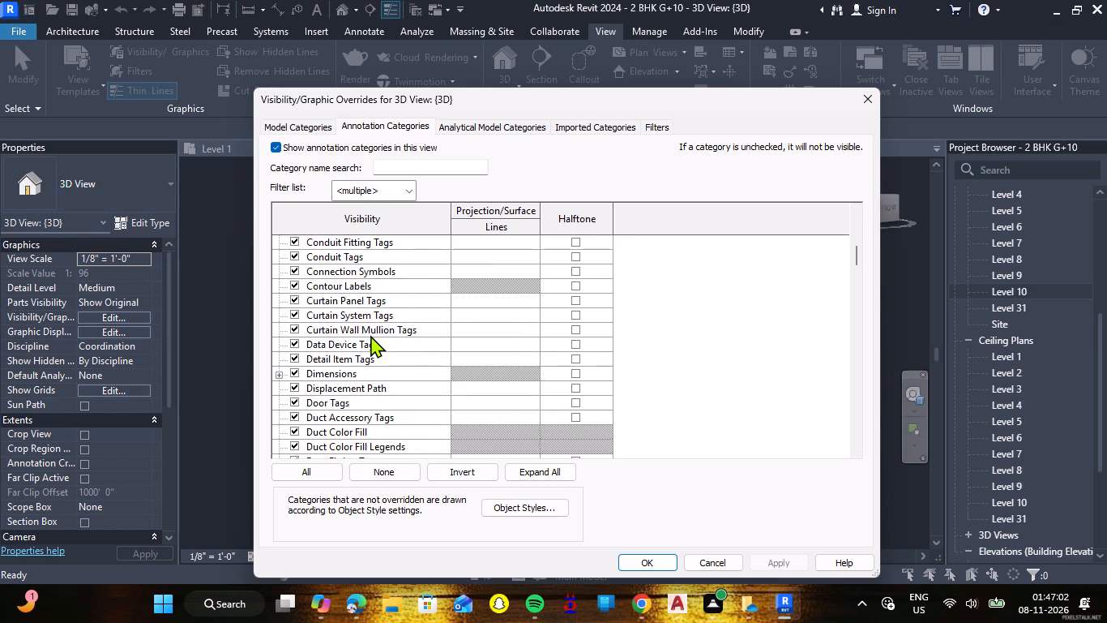
scroll(371, 335, down, 20)
scroll(370, 342, down, 4)
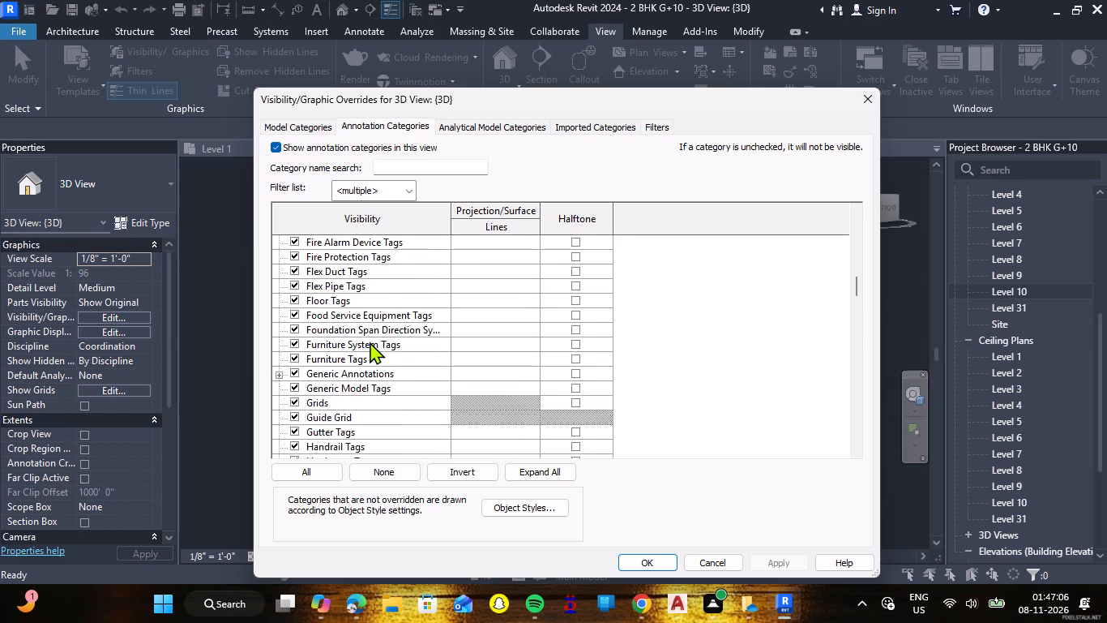
scroll(370, 342, down, 15)
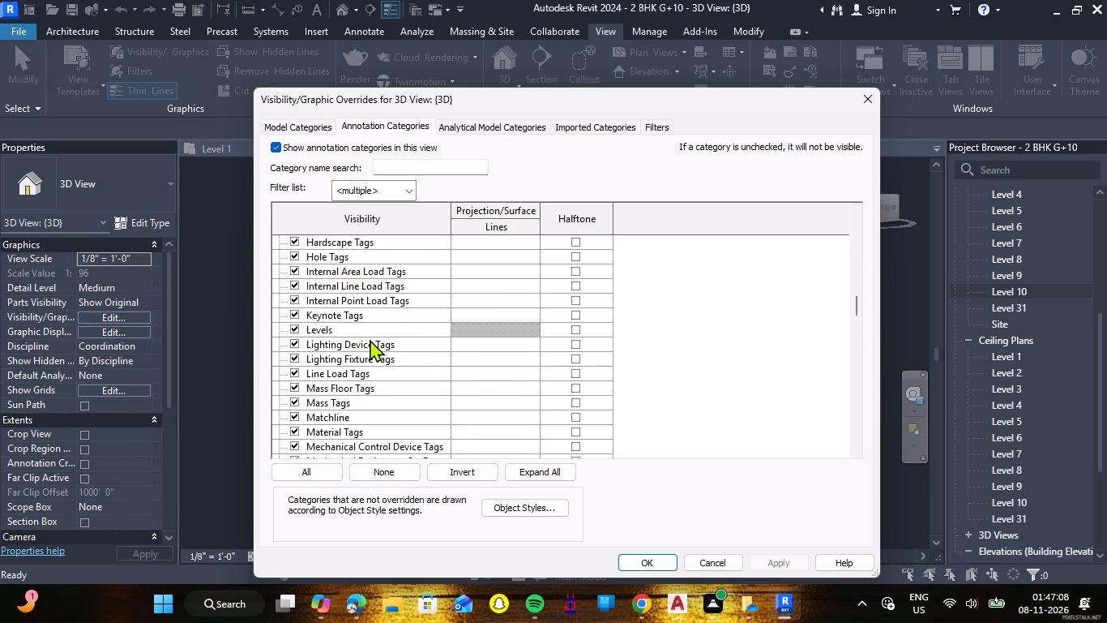
scroll(370, 339, down, 16)
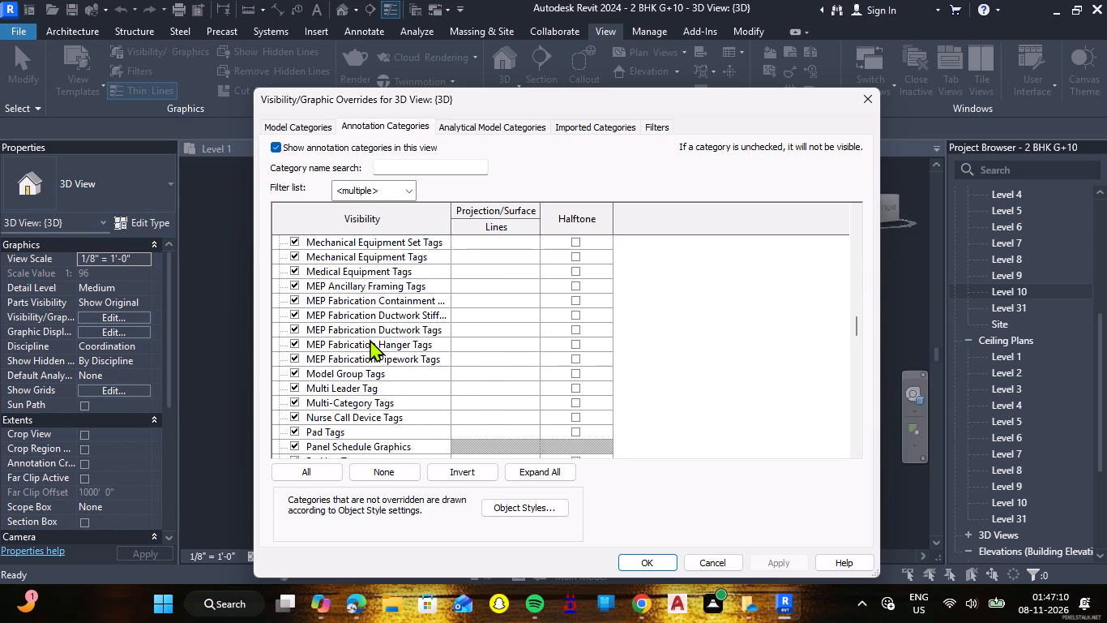
scroll(370, 339, down, 13)
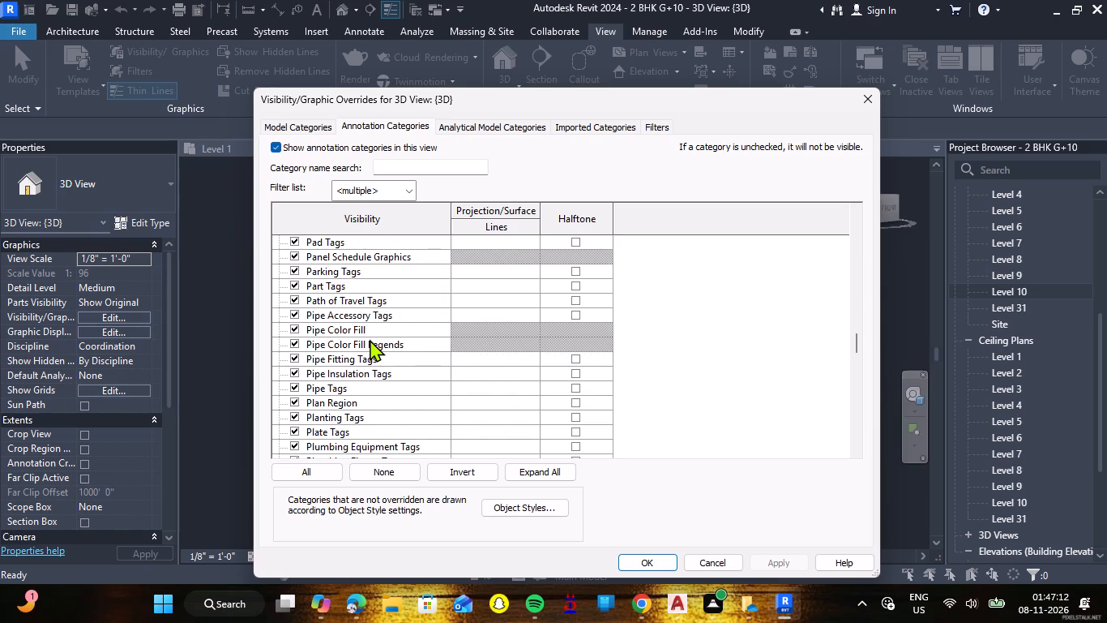
scroll(370, 337, down, 10)
scroll(365, 332, up, 12)
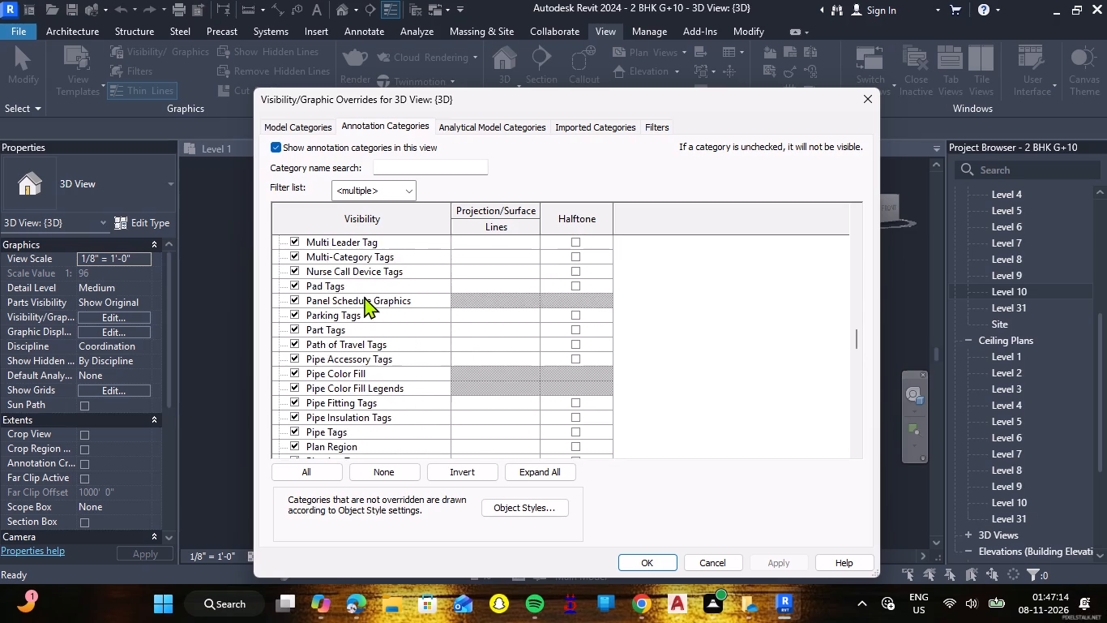
scroll(364, 296, up, 8)
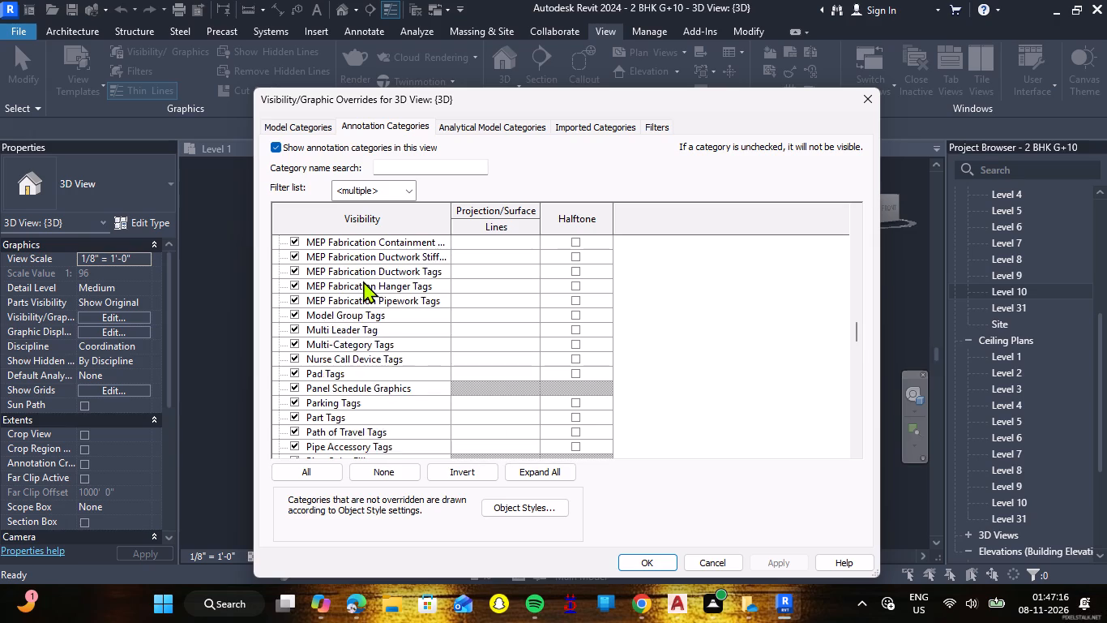
scroll(363, 281, up, 11)
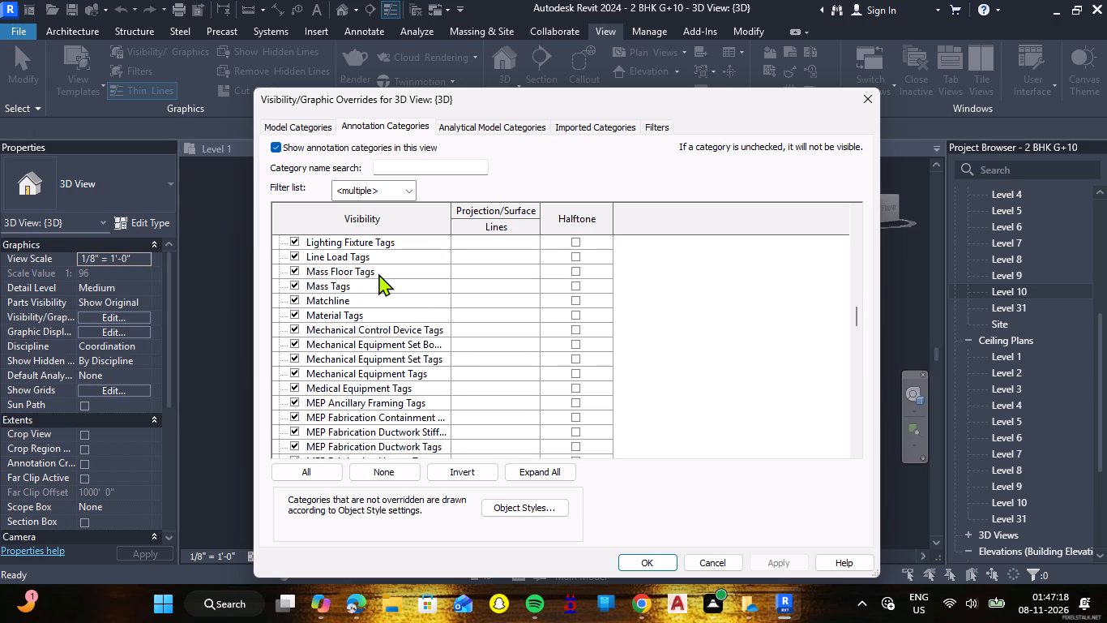
scroll(378, 273, up, 5)
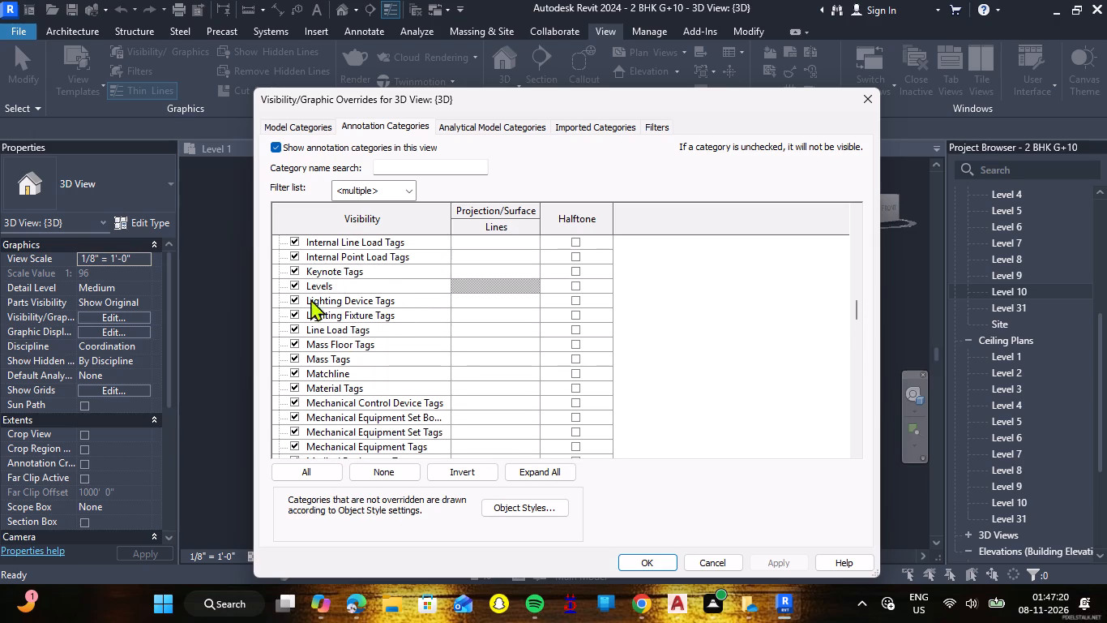
click(296, 284)
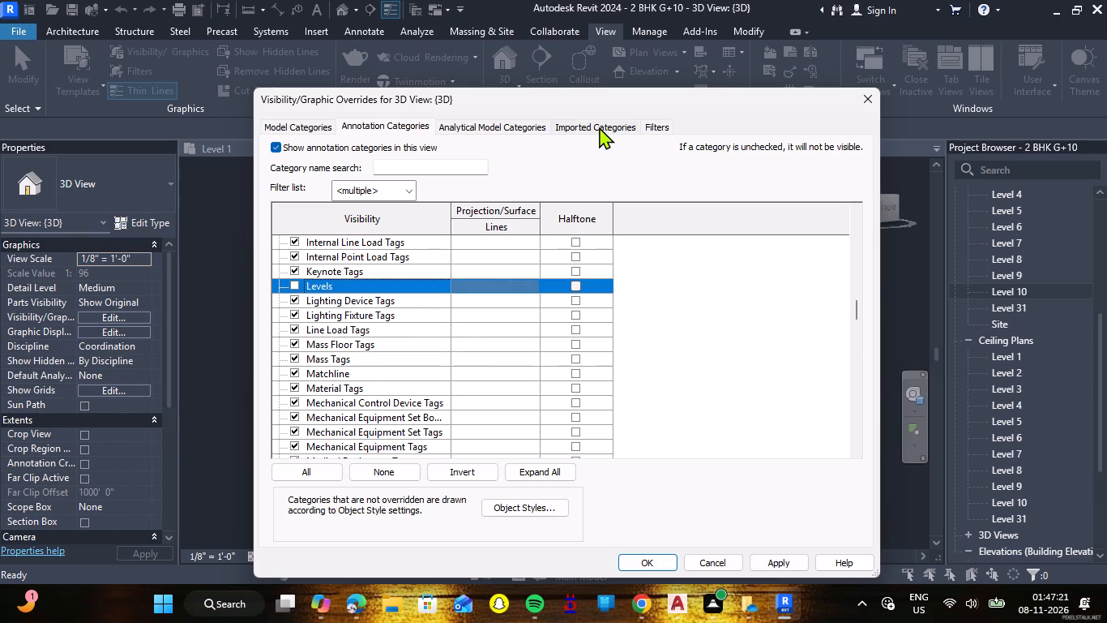
Turn off the visibility of the imported 2BHK.dwg drawing, look over the analytical model categories, and apply the overrides to the {3D} view.
click(589, 131)
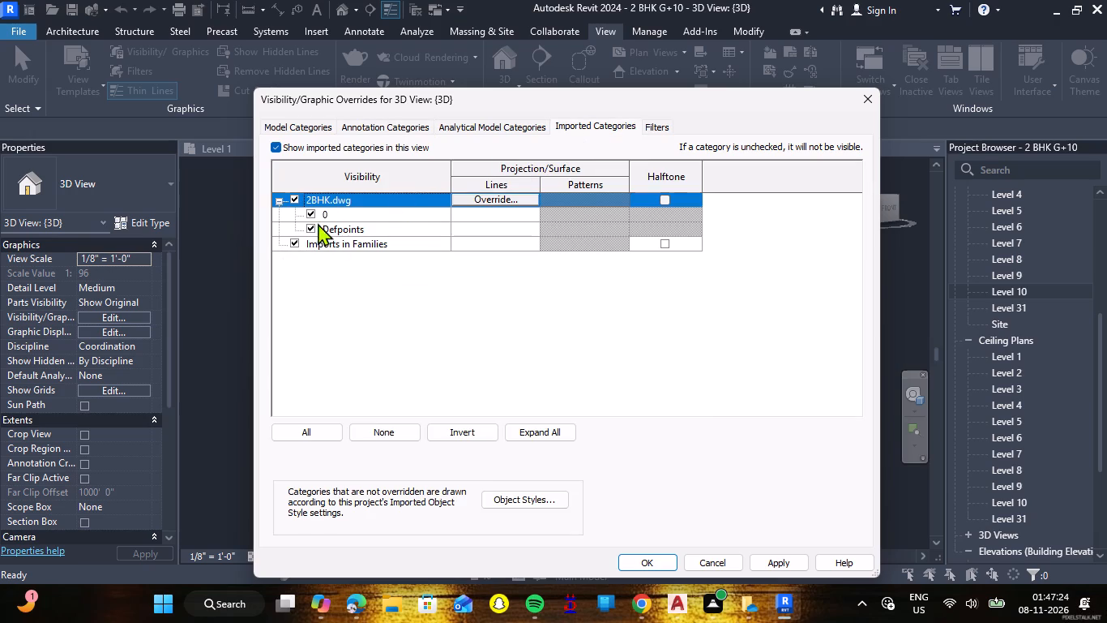
double_click(294, 198)
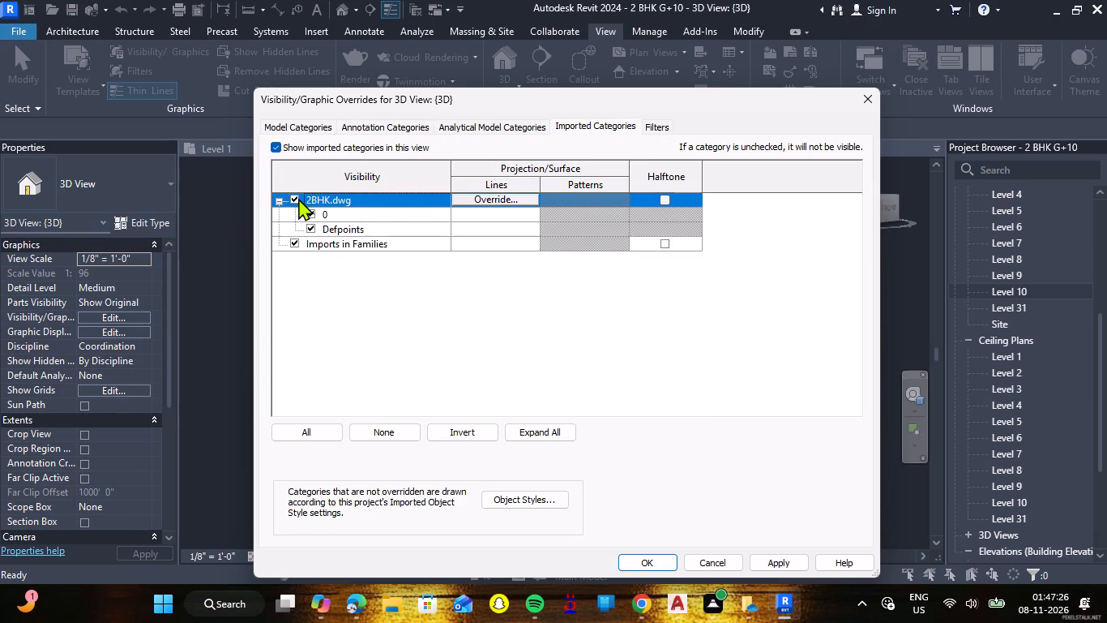
click(298, 198)
click(514, 131)
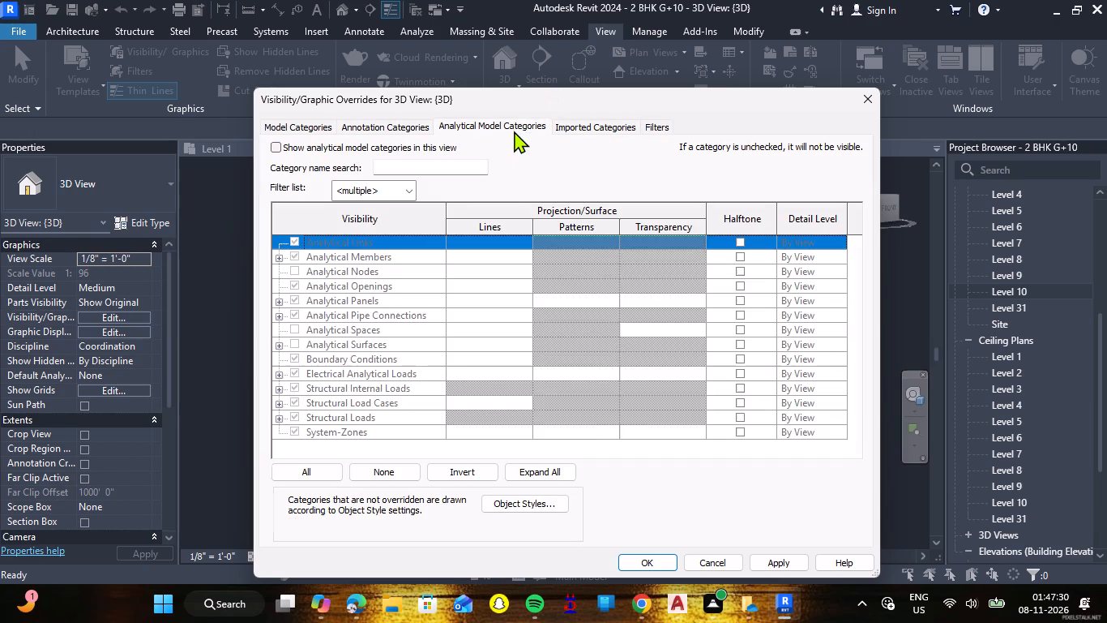
scroll(373, 311, down, 4)
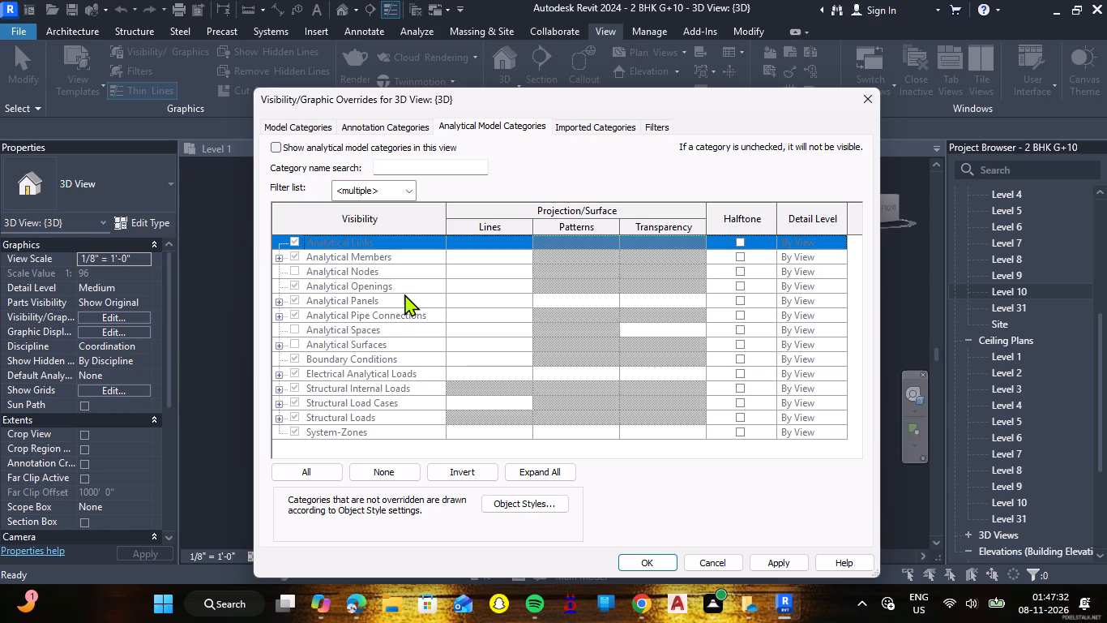
scroll(404, 294, down, 4)
scroll(404, 292, up, 4)
scroll(405, 287, down, 2)
click(669, 565)
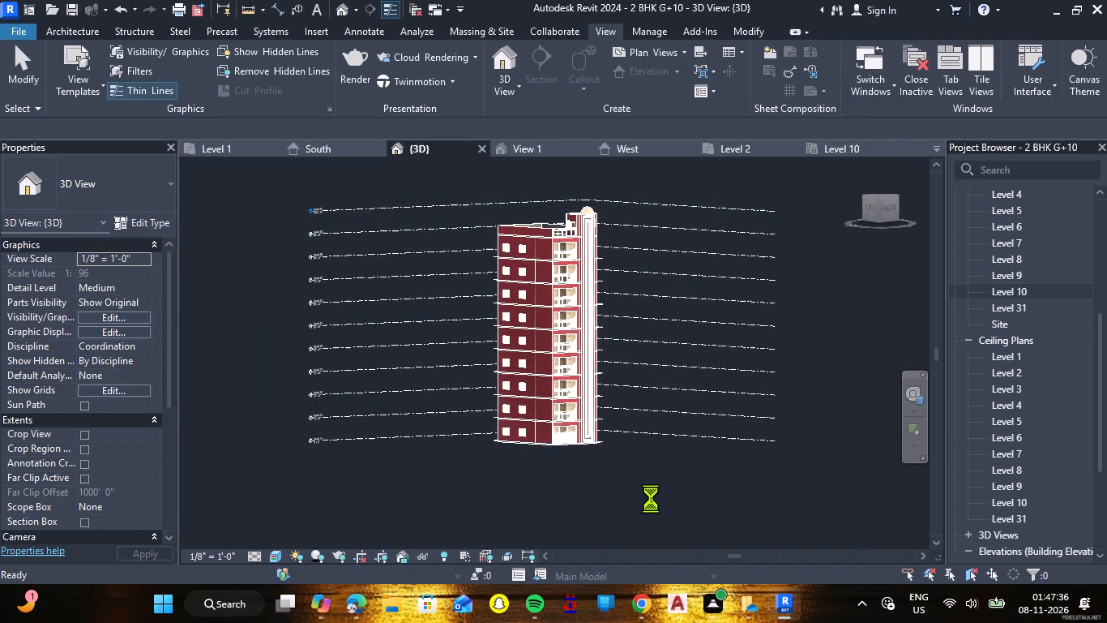
Examine the building's facade, windows and balconies up close and as a whole in the {3D} view.
scroll(535, 254, up, 3)
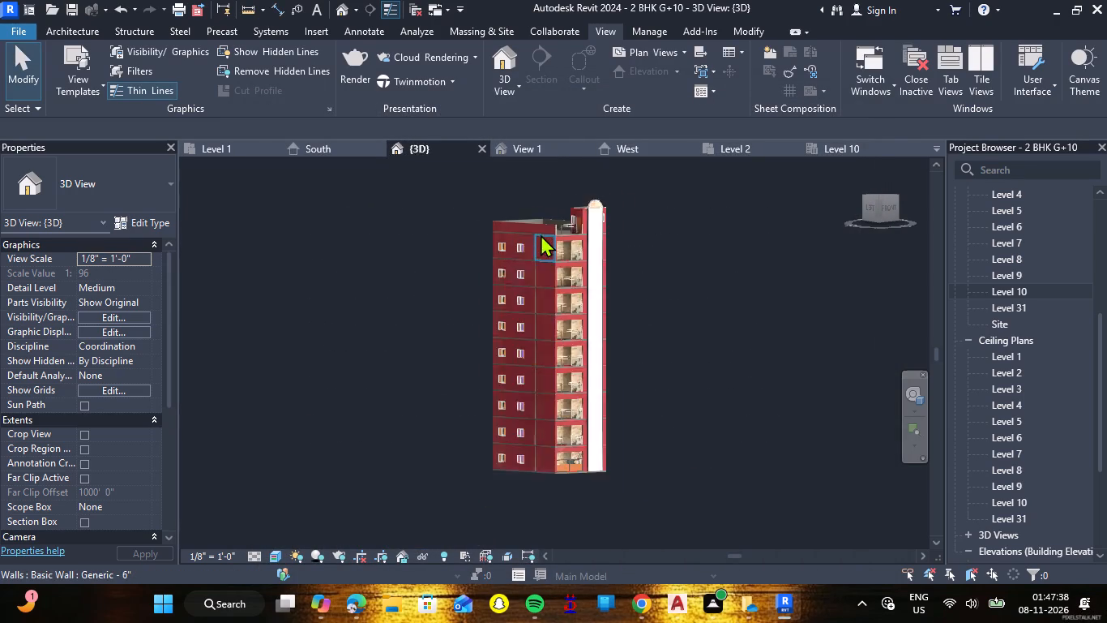
scroll(541, 234, up, 4)
scroll(607, 260, up, 7)
scroll(624, 268, down, 2)
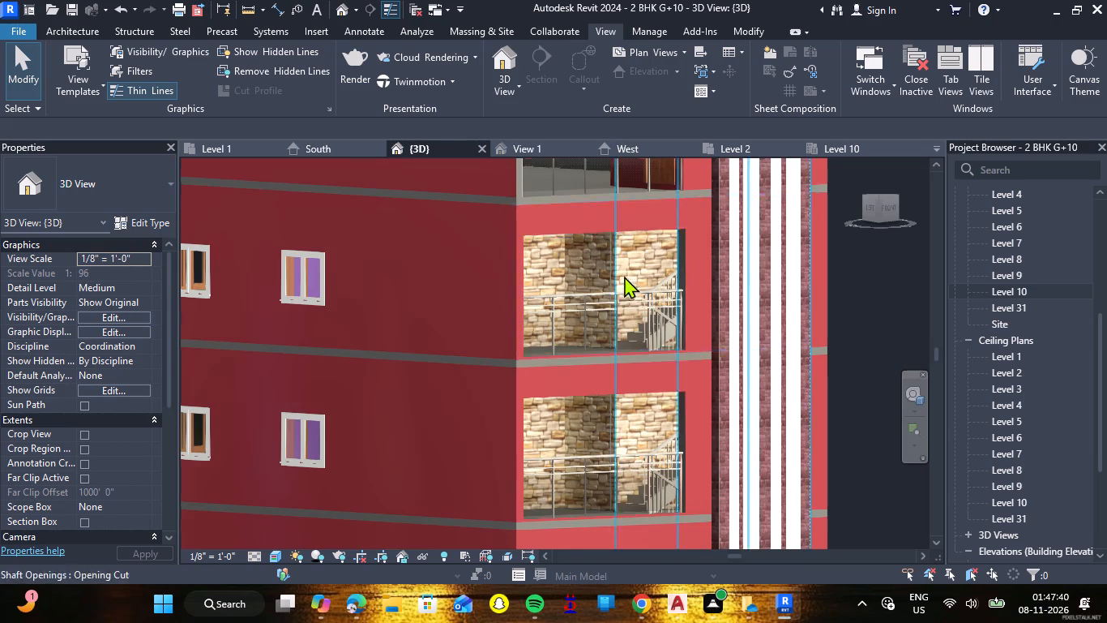
scroll(624, 276, down, 14)
scroll(618, 442, up, 8)
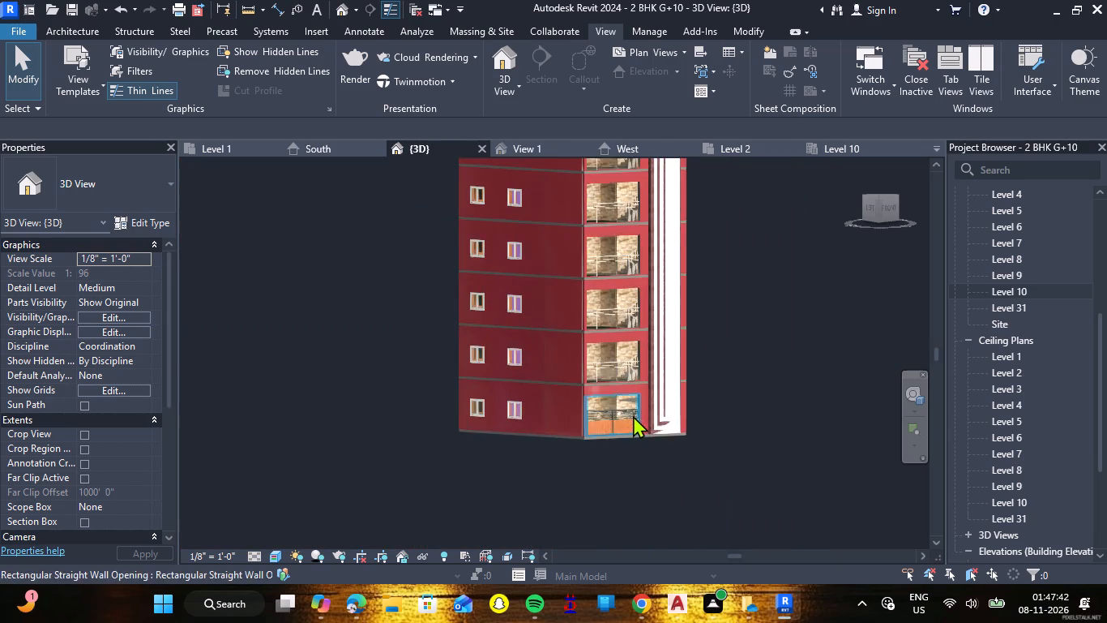
scroll(639, 413, down, 8)
scroll(677, 218, up, 2)
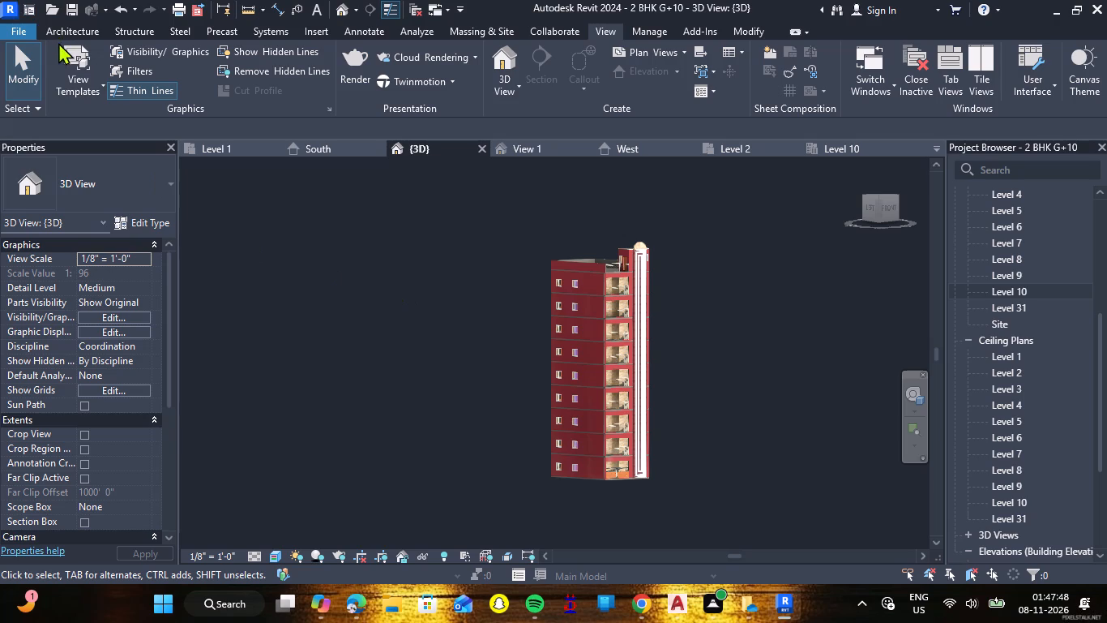
Print the current window of the {3D} view with Microsoft Print to PDF and the default print setup.
click(12, 28)
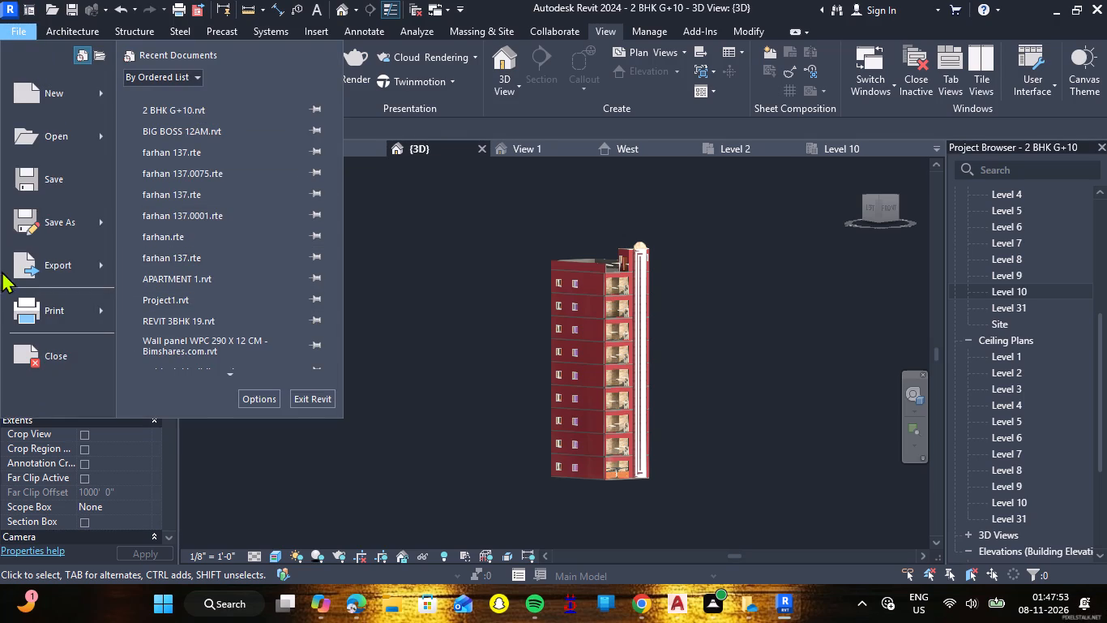
click(75, 308)
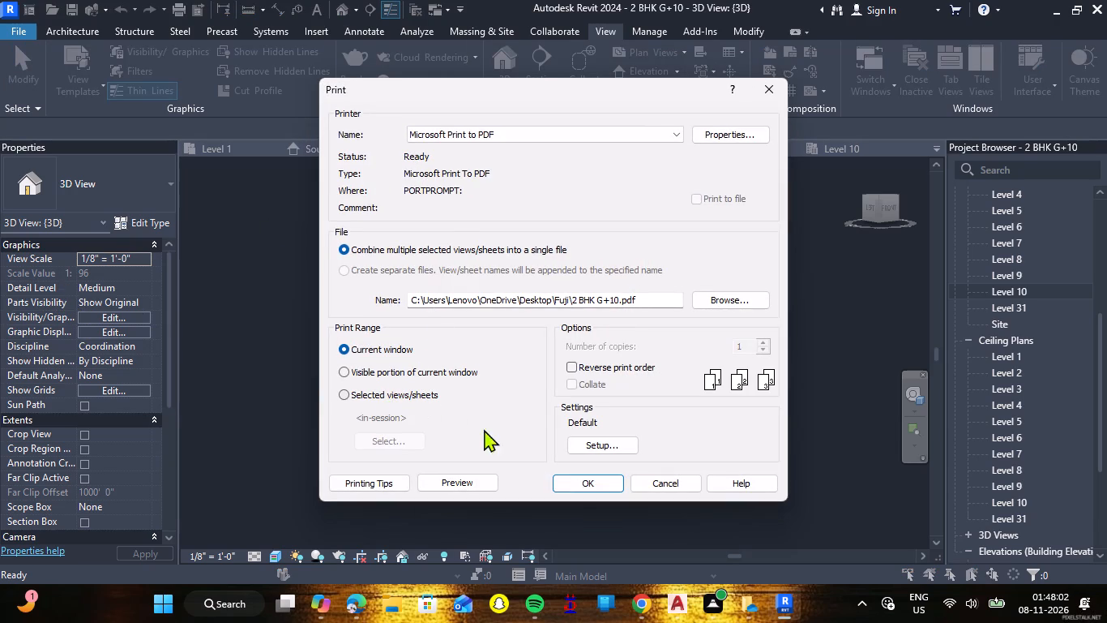
click(588, 484)
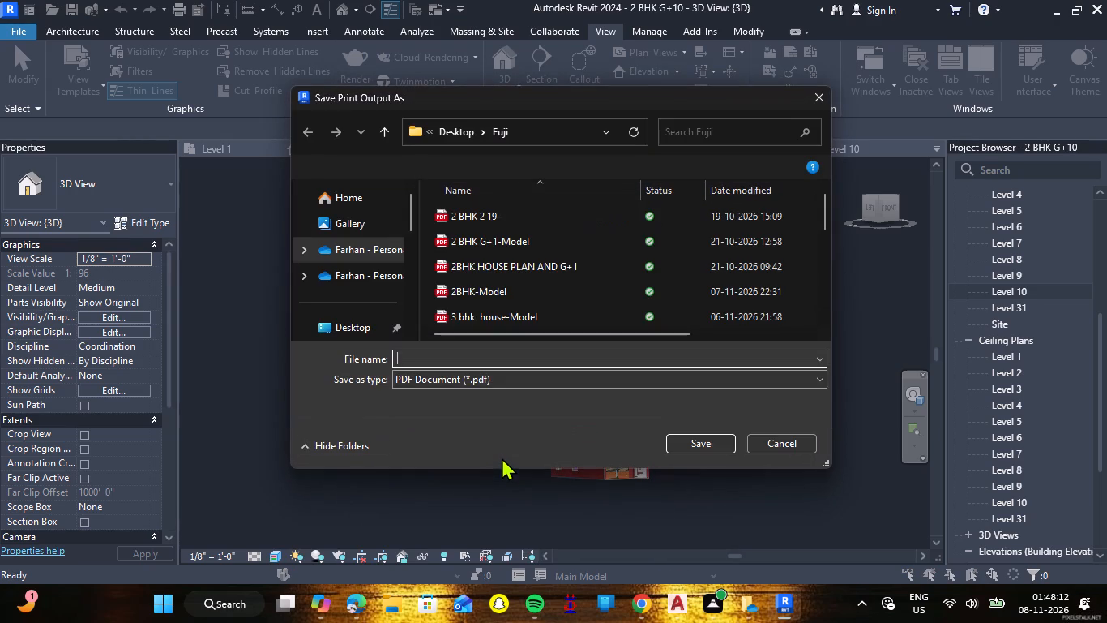
Save the print output as a PDF named G+10 HOUSE PLAN in the Fuji folder on the Desktop.
scroll(513, 283, down, 6)
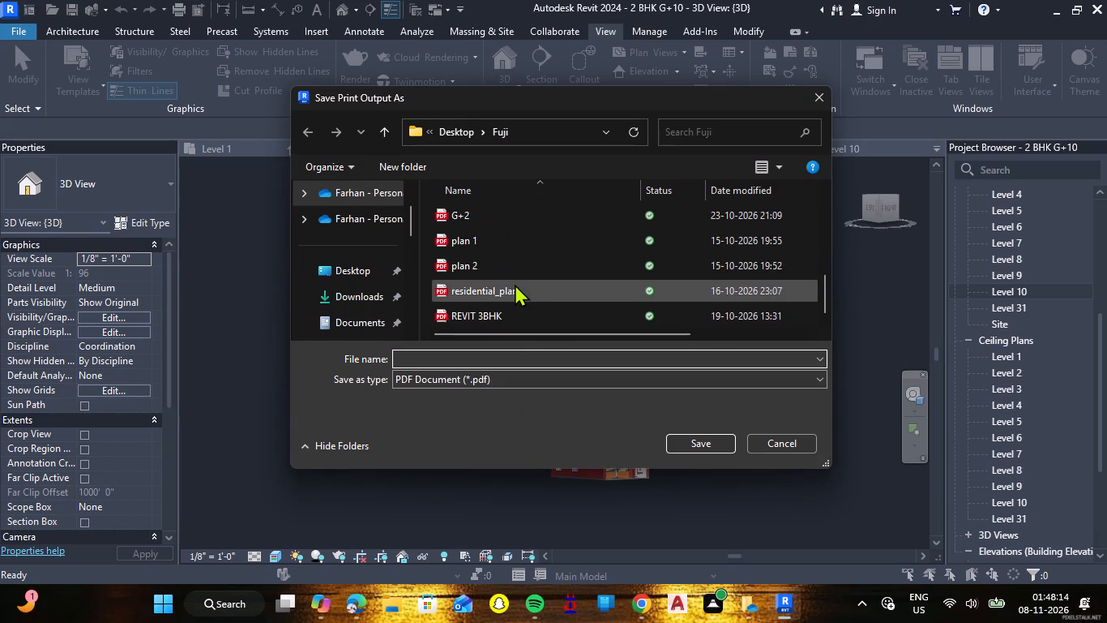
scroll(515, 284, up, 7)
scroll(515, 284, down, 7)
scroll(515, 290, up, 5)
scroll(515, 290, down, 3)
scroll(515, 289, up, 2)
scroll(519, 284, down, 4)
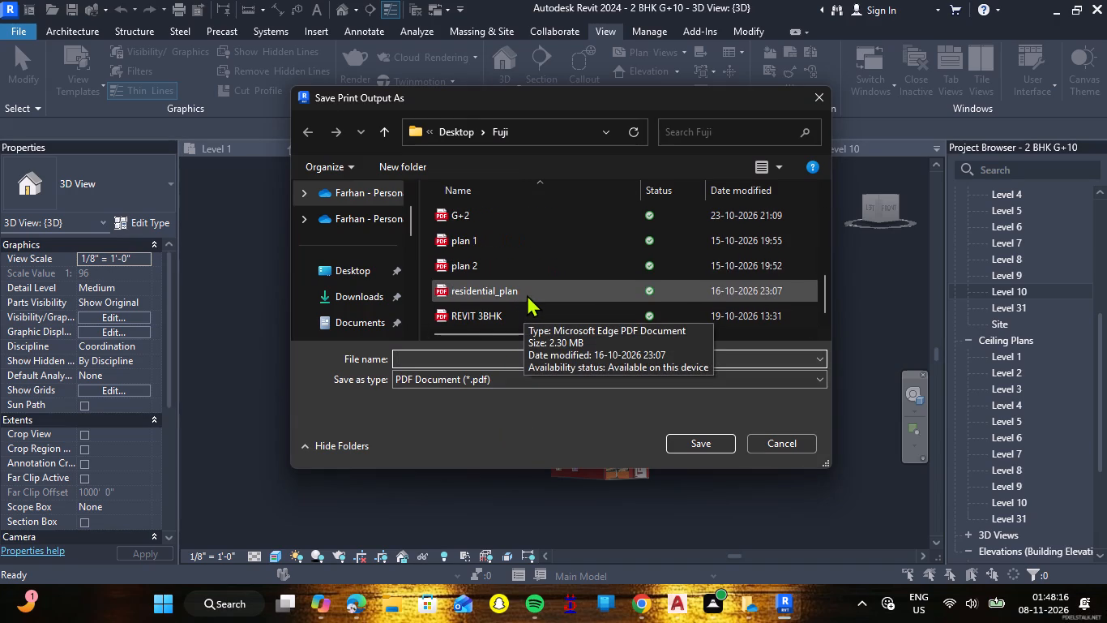
scroll(530, 293, down, 8)
key(g)
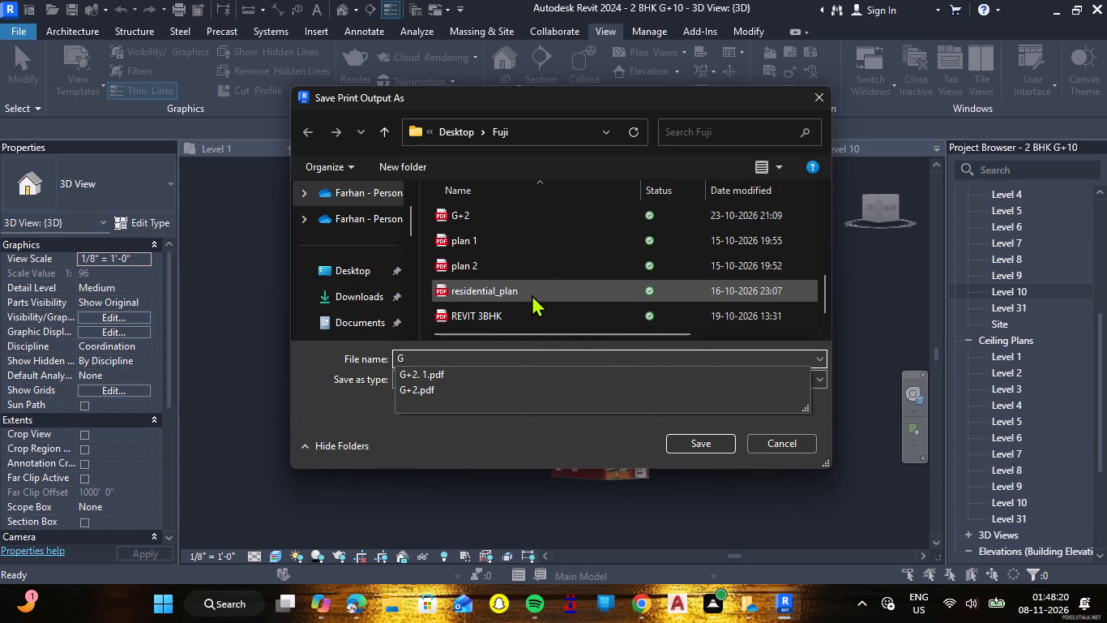
text(+10)
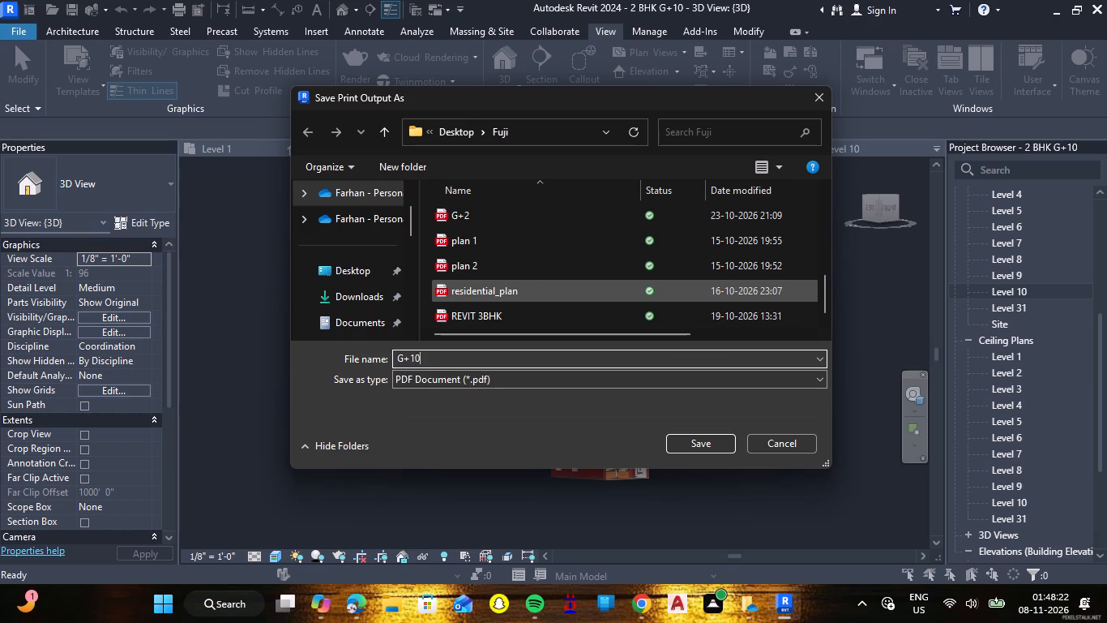
key(space)
text(HOUSE)
key(space)
text(PAL)
key(BackSpace)
key(BackSpace)
text(LAN)
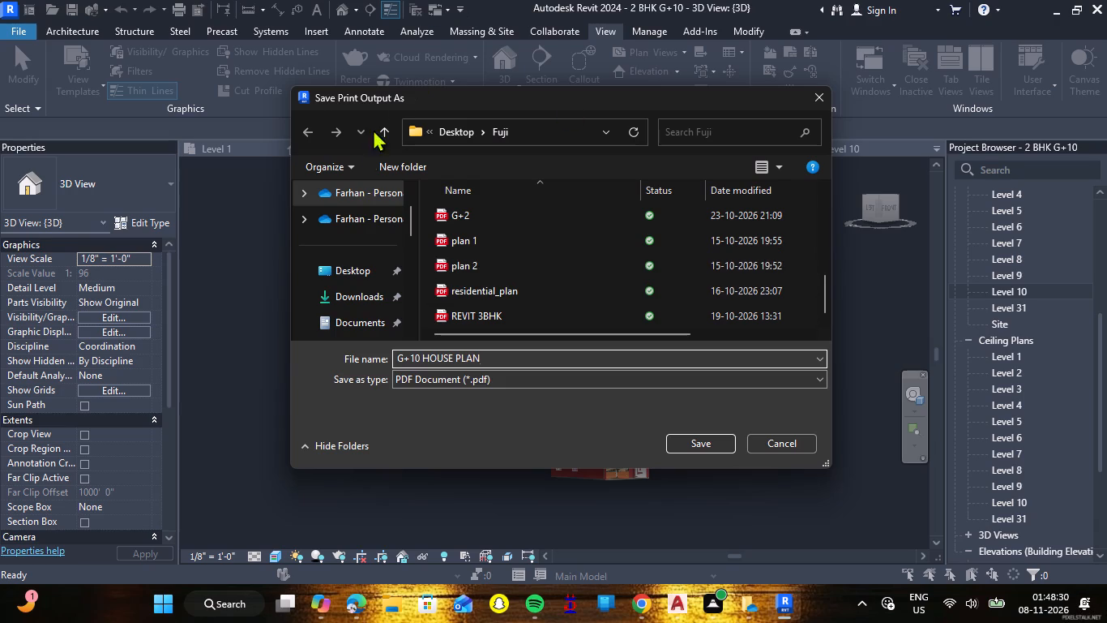
scroll(377, 247, down, 6)
scroll(505, 226, down, 6)
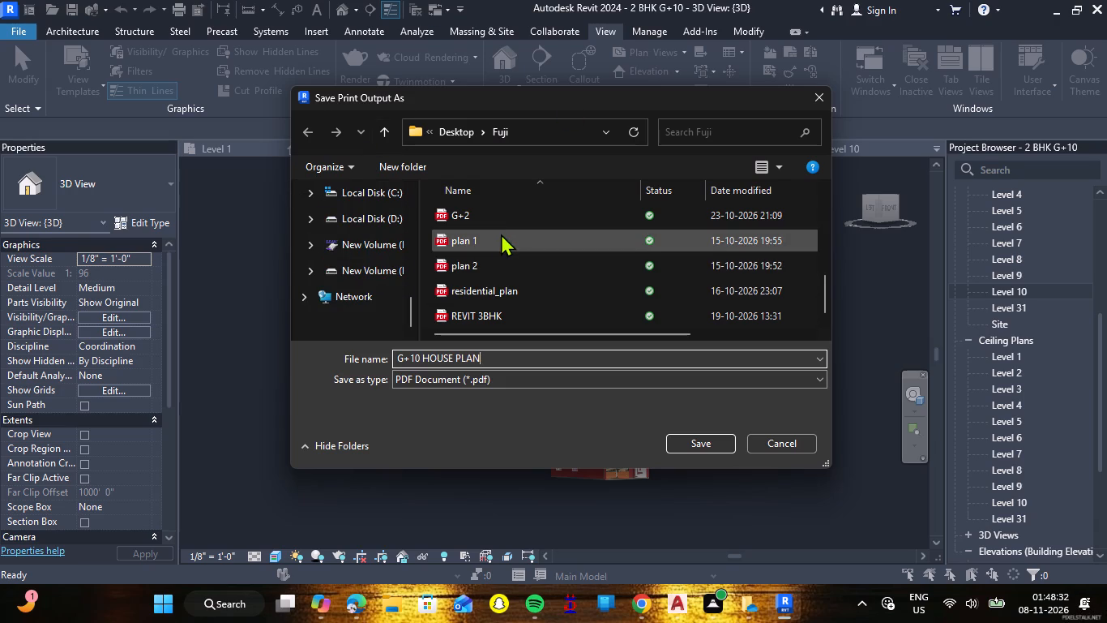
scroll(497, 262, up, 9)
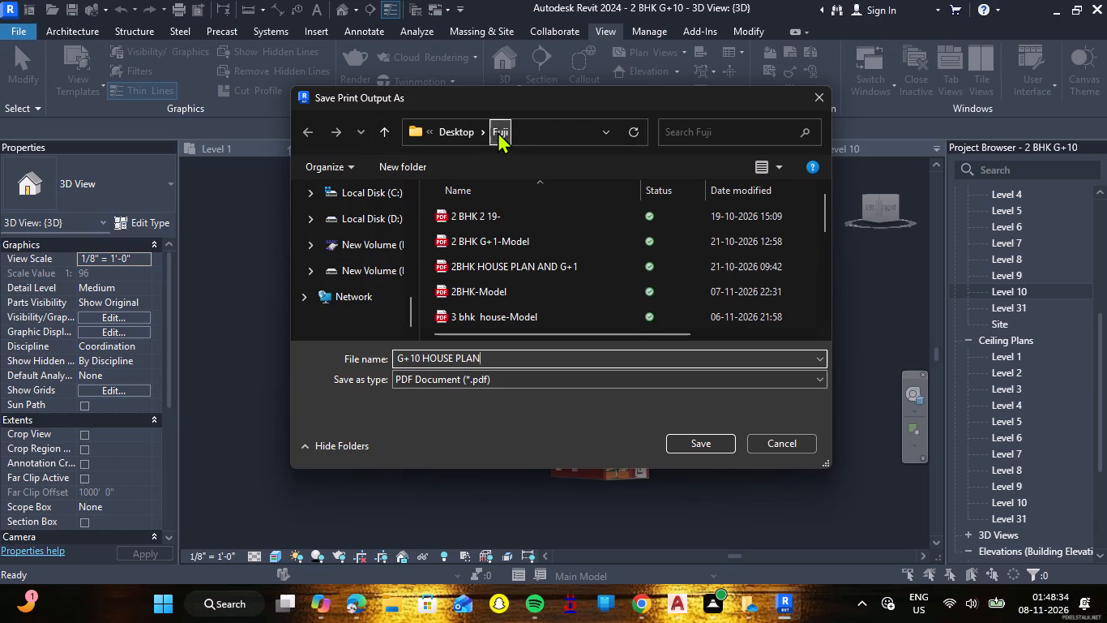
click(498, 131)
click(711, 442)
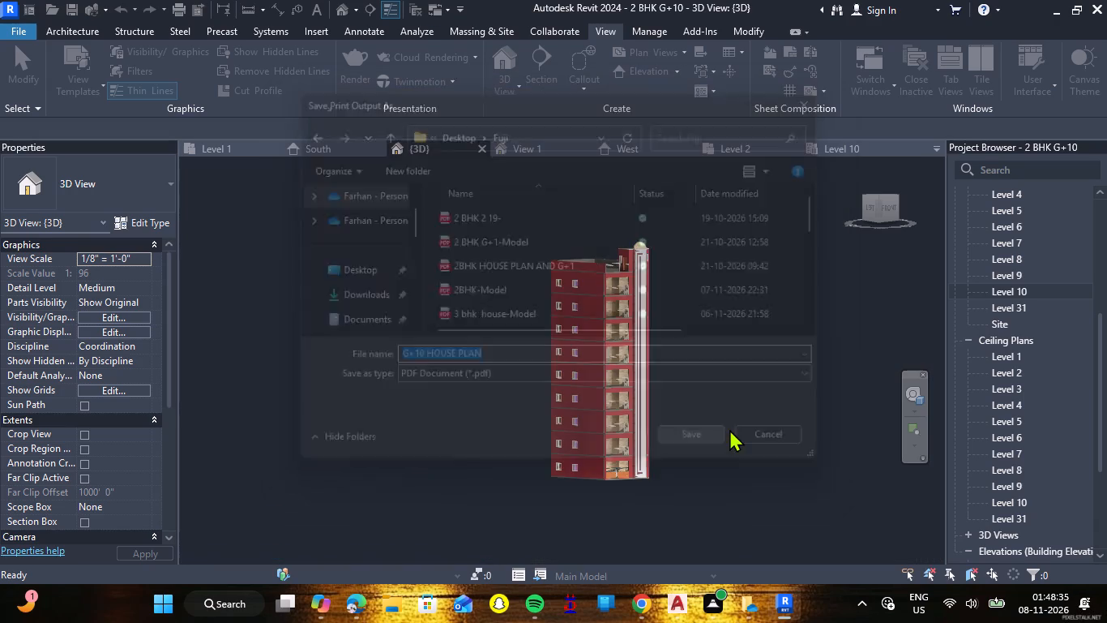